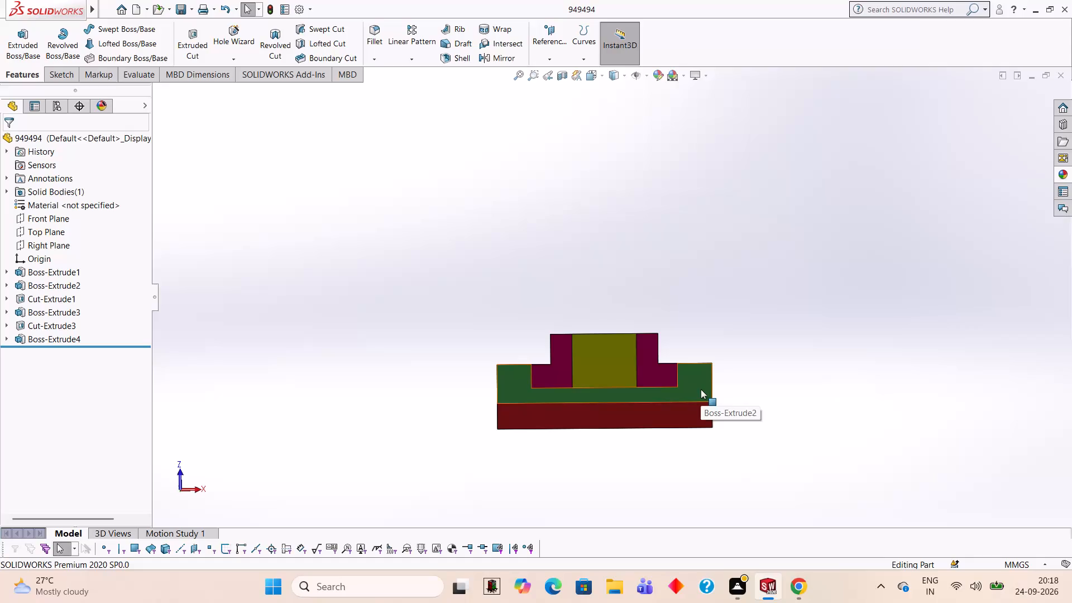
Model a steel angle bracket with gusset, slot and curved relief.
Close the open part and create a new part document.
click(1058, 70)
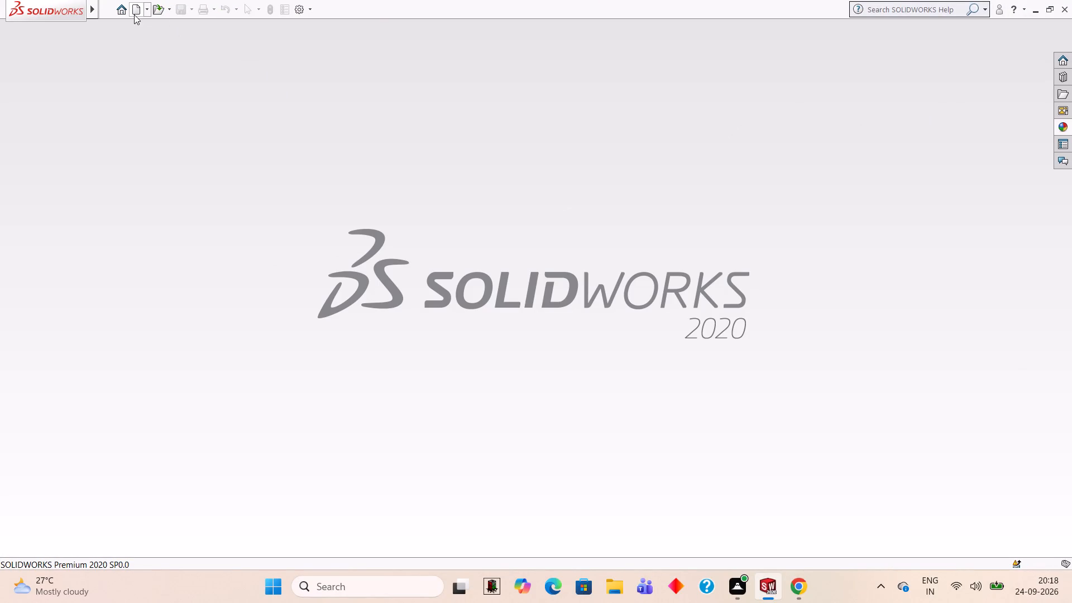
click(134, 15)
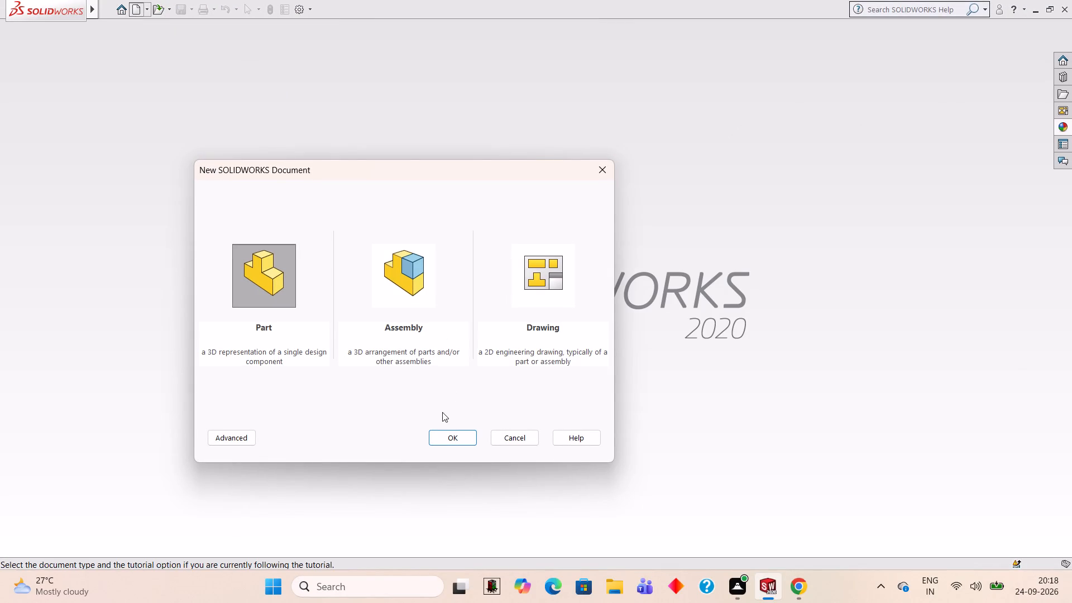
click(458, 431)
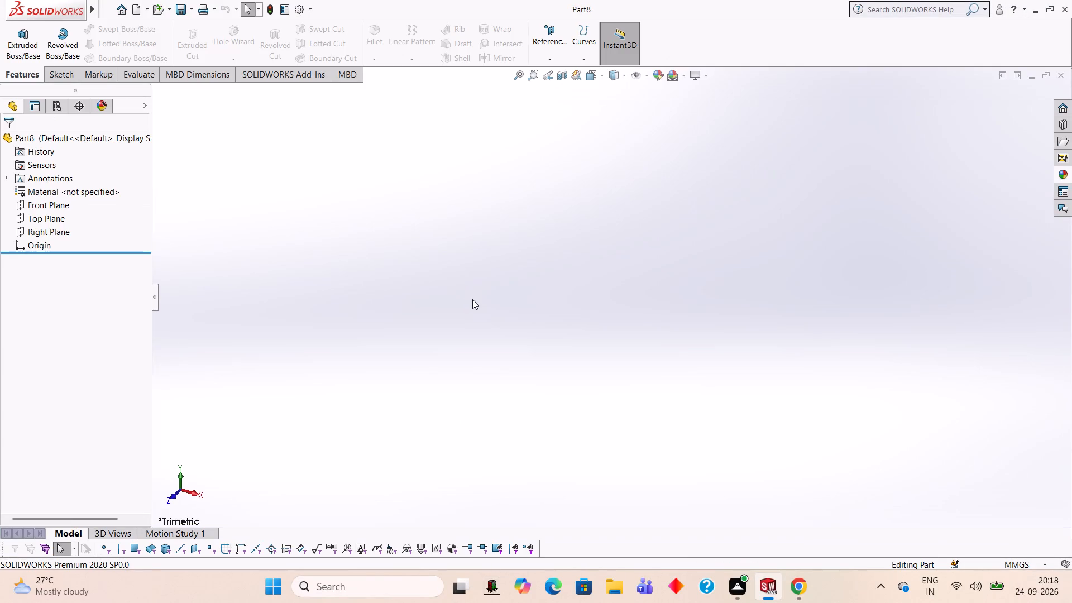
On the Front Plane, sketch a closed rectangle 38 mm wide and 92 mm tall extending downward from the origin.
click(50, 205)
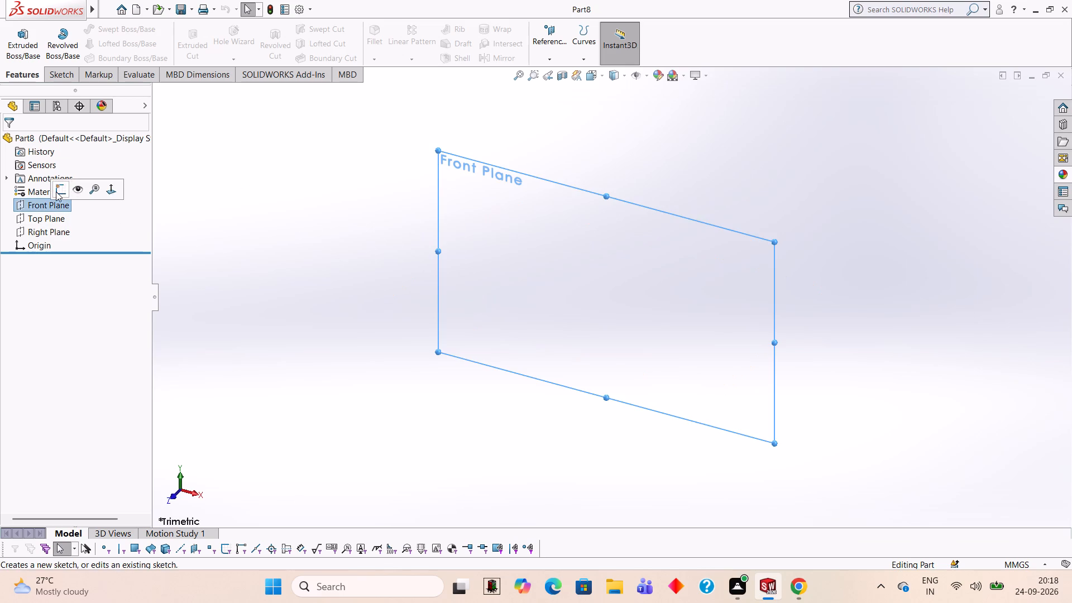
click(56, 192)
click(524, 250)
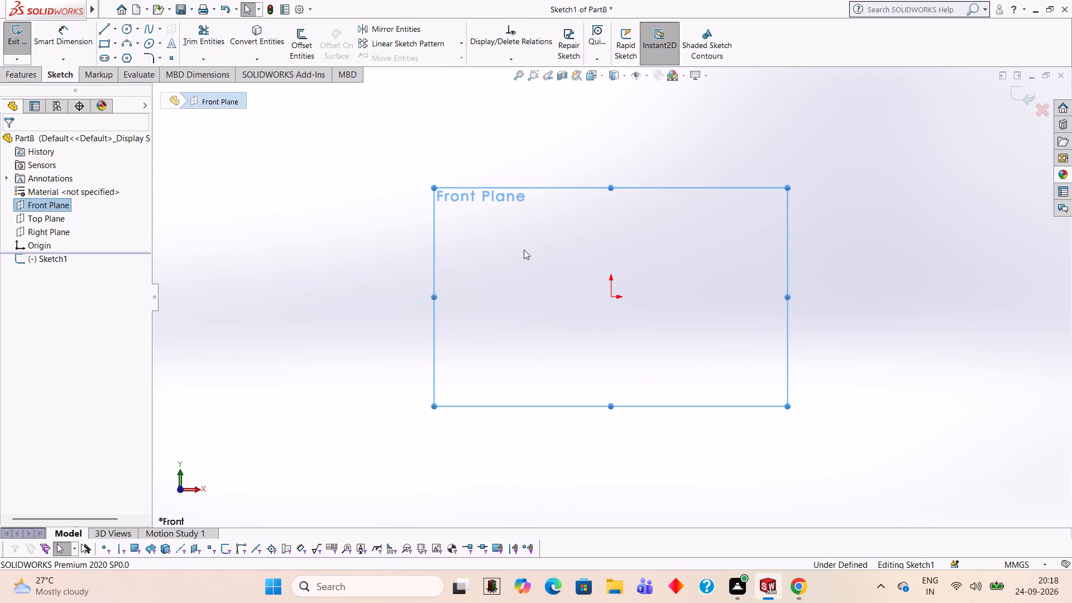
click(103, 22)
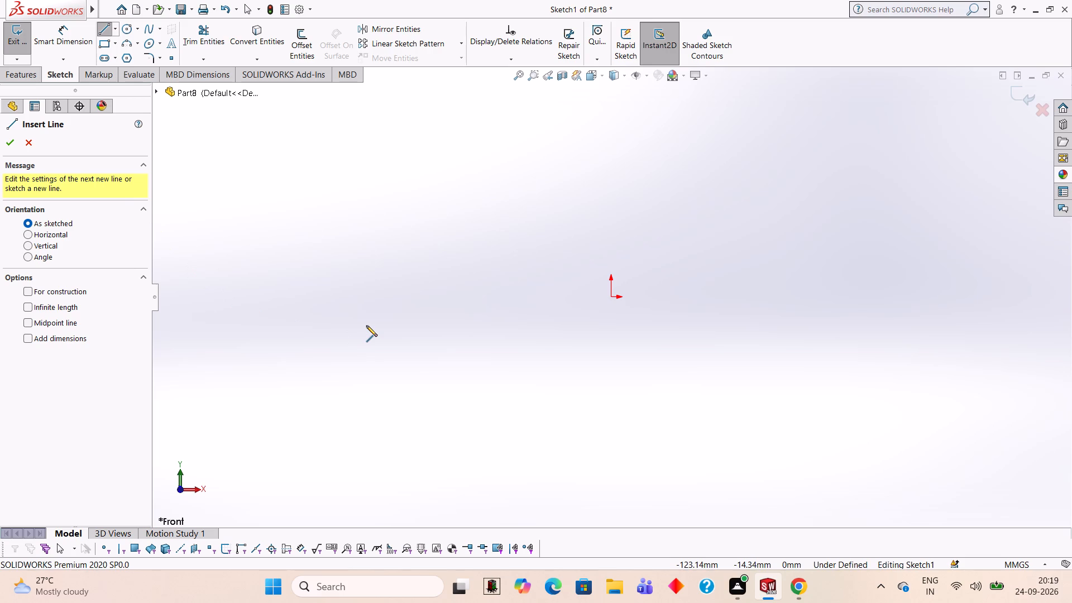
click(610, 296)
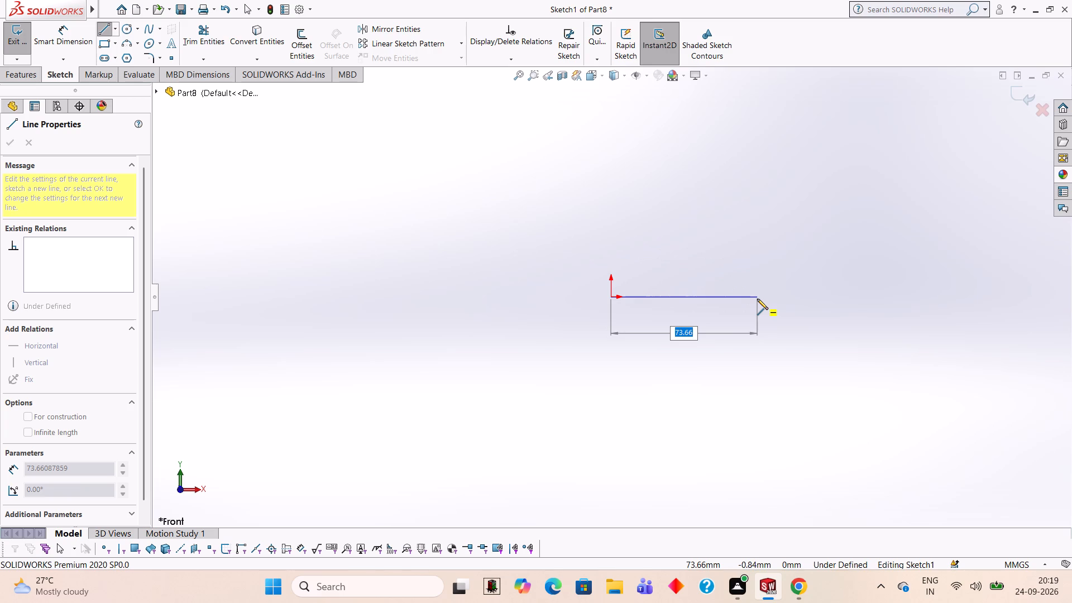
key(3)
key(8)
key(Return)
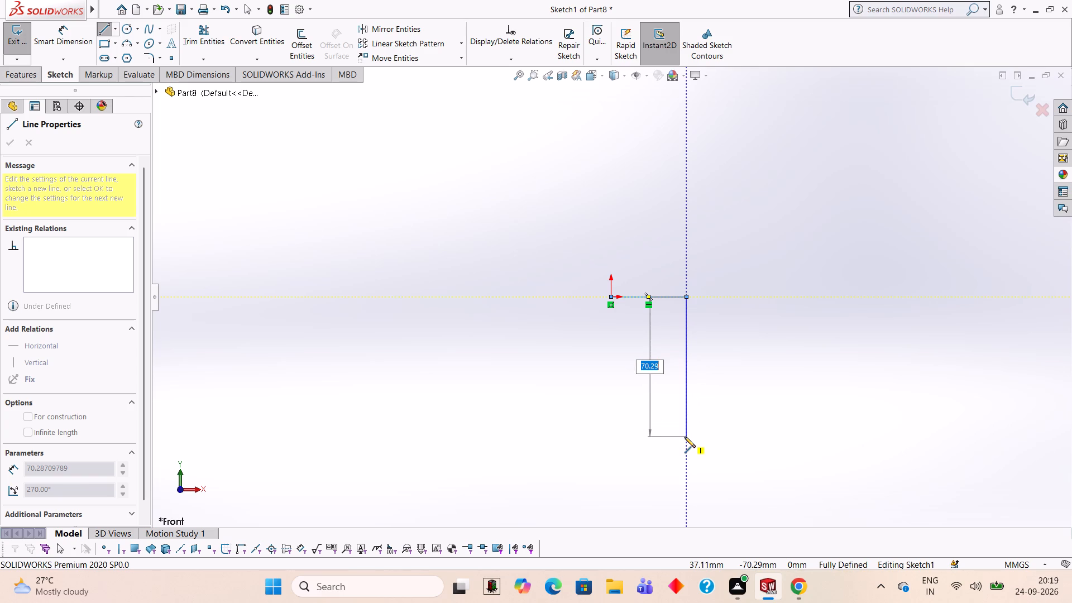
text(92)
key(Return)
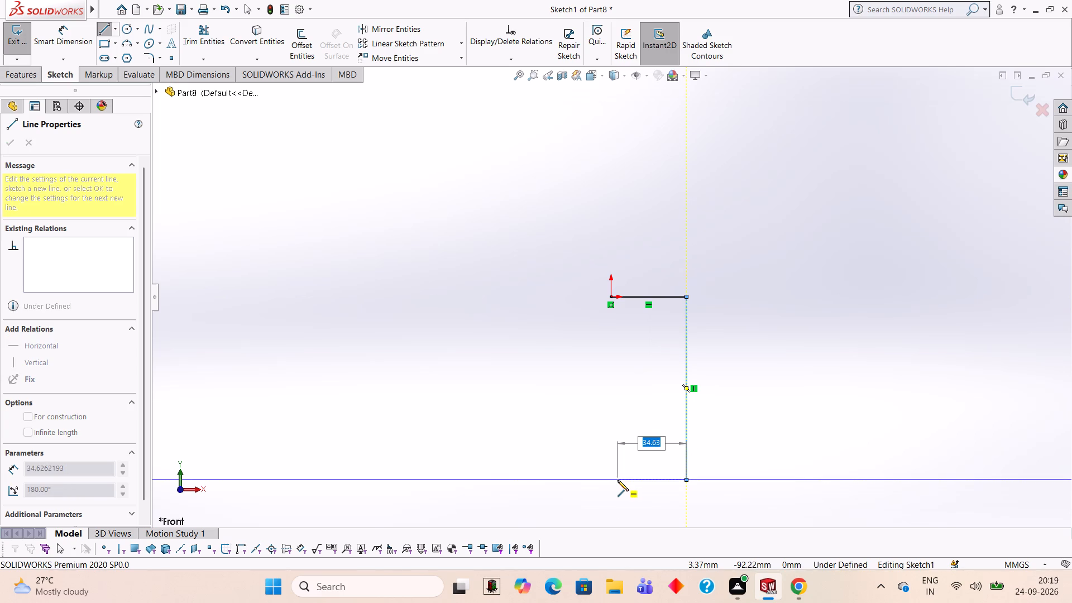
text(38)
key(Return)
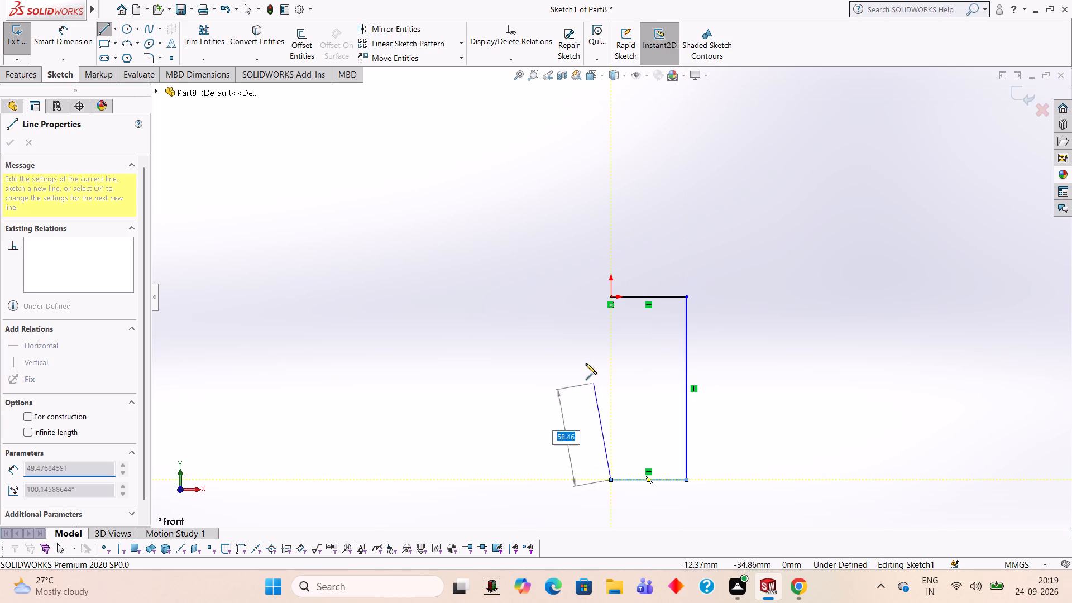
click(609, 296)
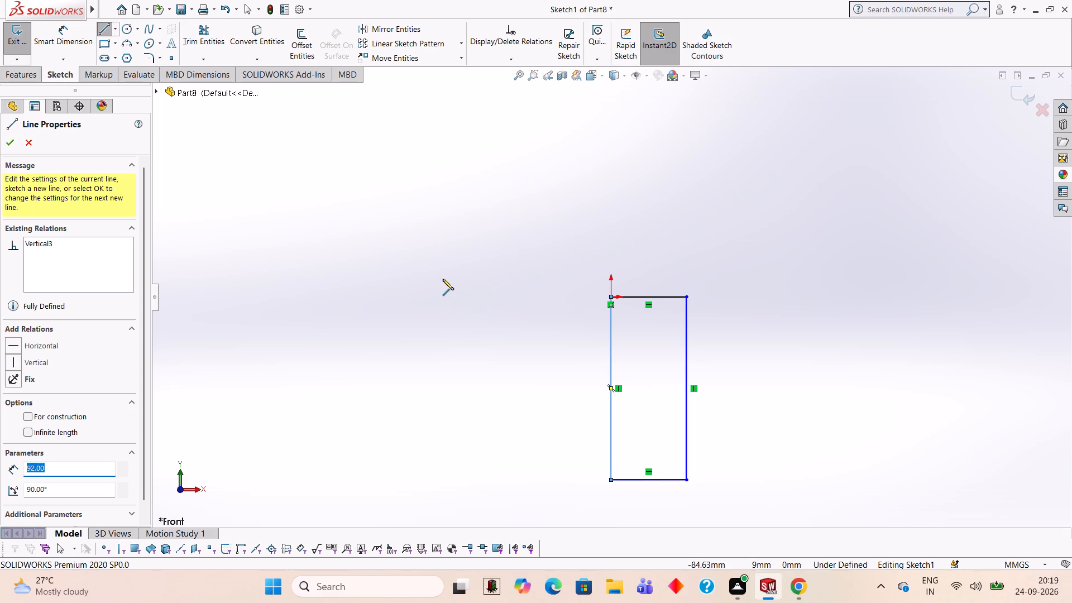
Extrude the rectangle as a blind boss 13 mm deep.
click(26, 78)
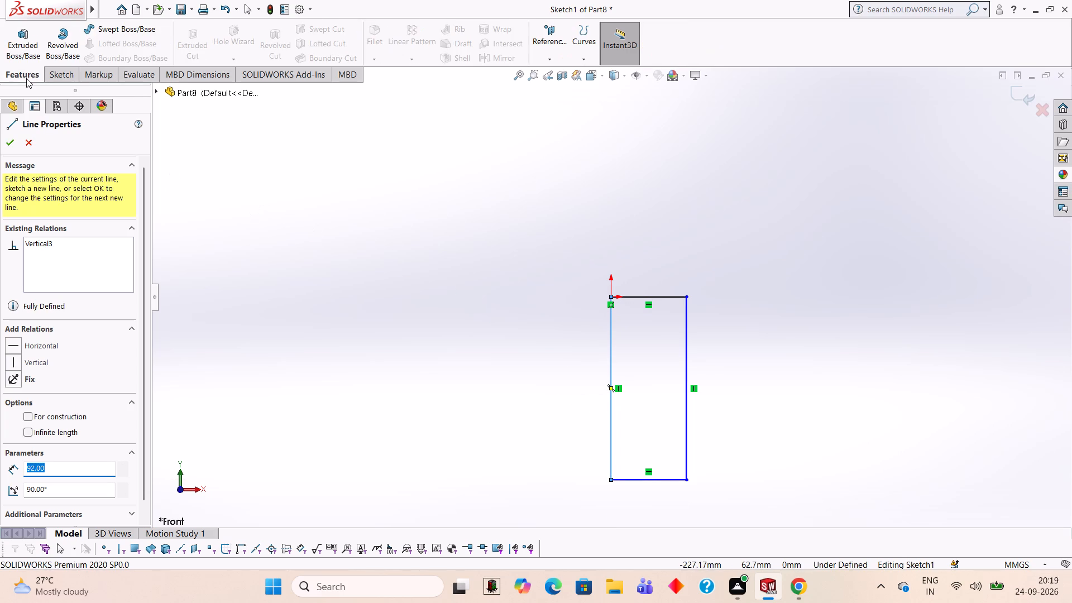
click(39, 42)
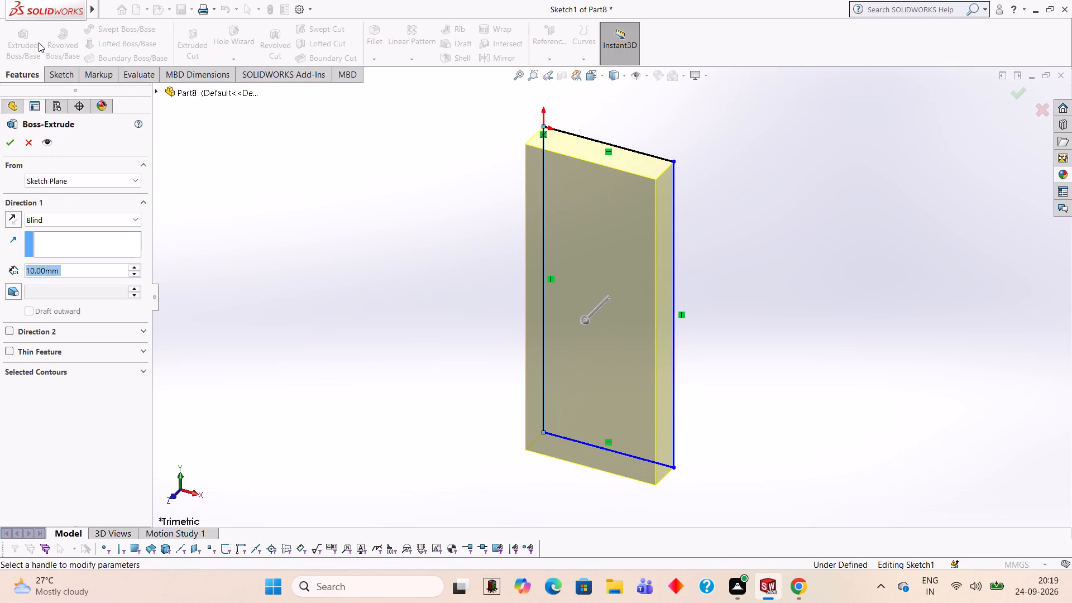
text(13)
key(Return)
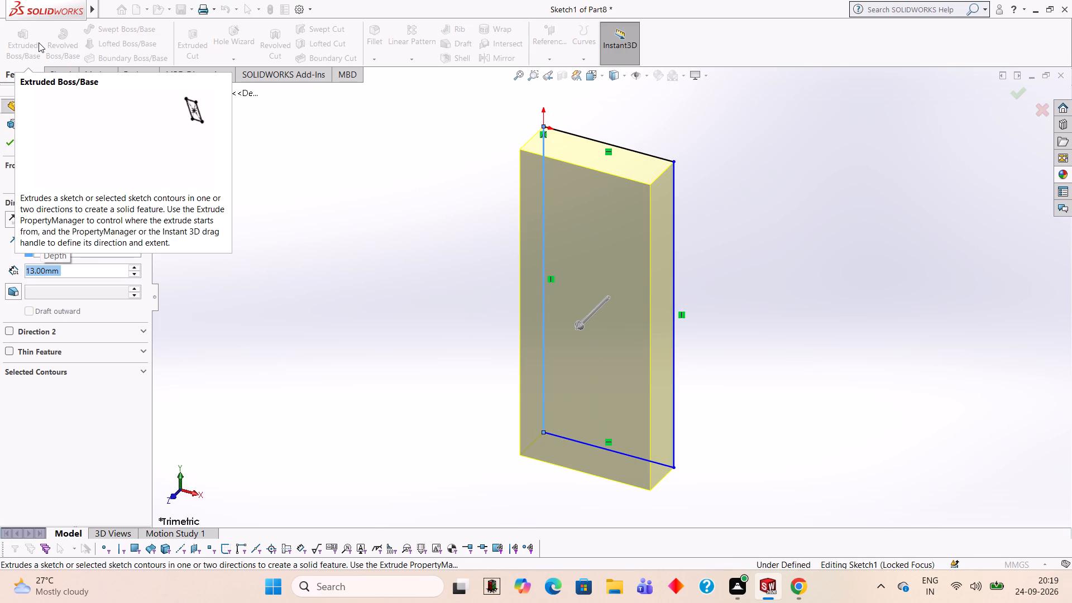
click(14, 138)
click(319, 181)
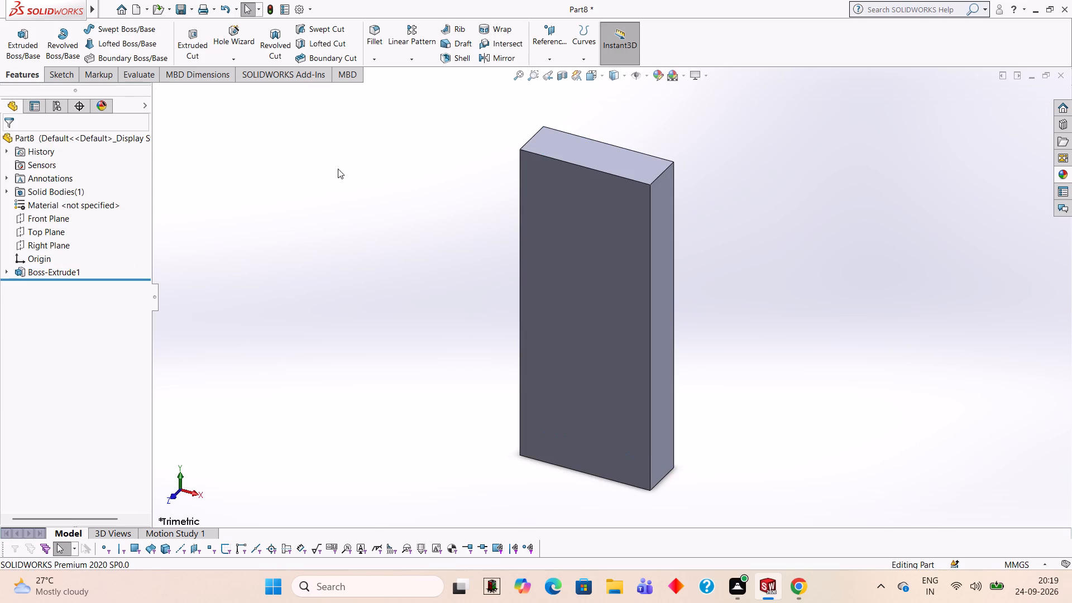
Examine the extruded plate from the front, below and the side.
middle_drag(341, 169, 374, 152)
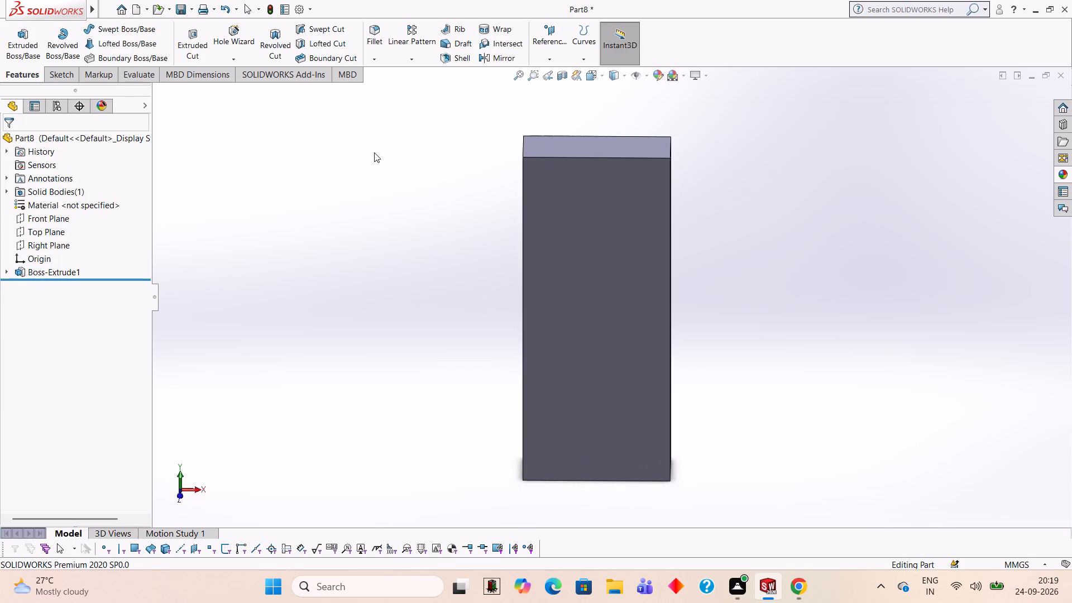
middle_drag(395, 298, 413, 204)
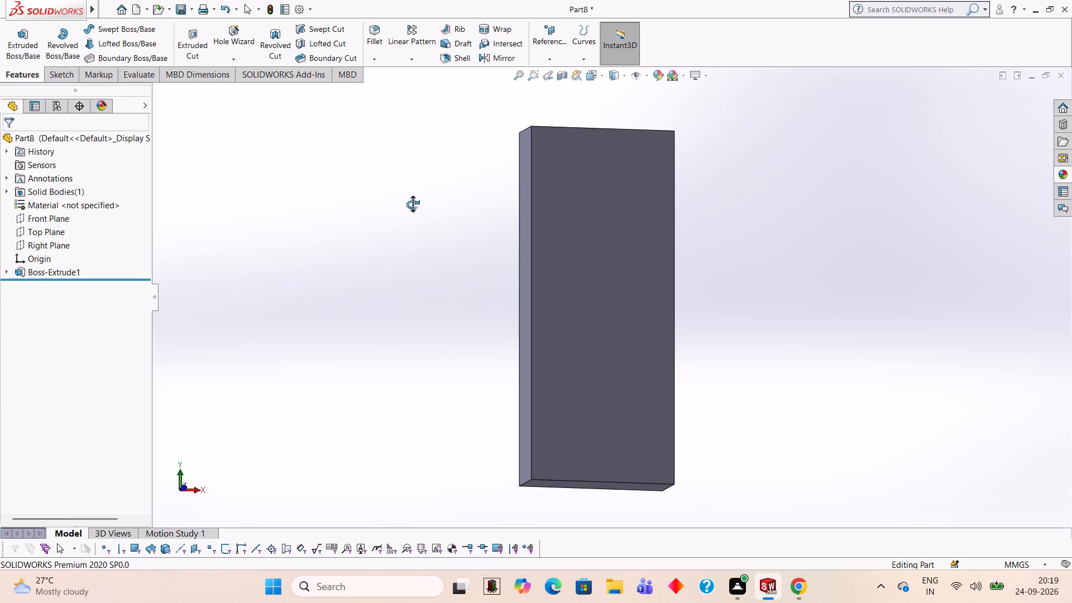
middle_drag(413, 204, 398, 202)
middle_drag(394, 293, 422, 223)
middle_drag(408, 344, 401, 240)
middle_drag(429, 319, 423, 300)
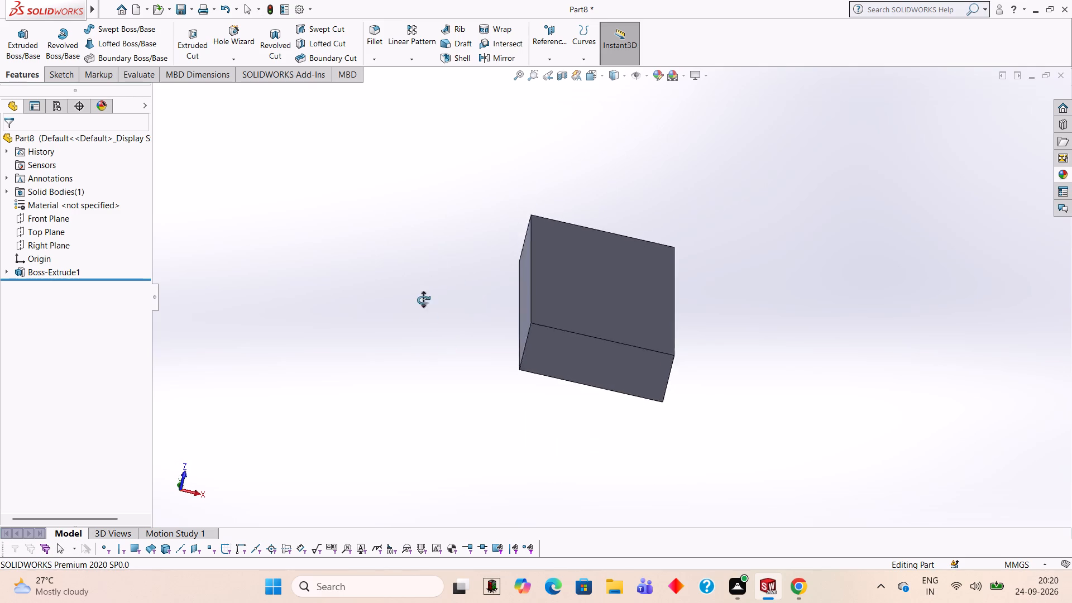
middle_drag(423, 300, 423, 255)
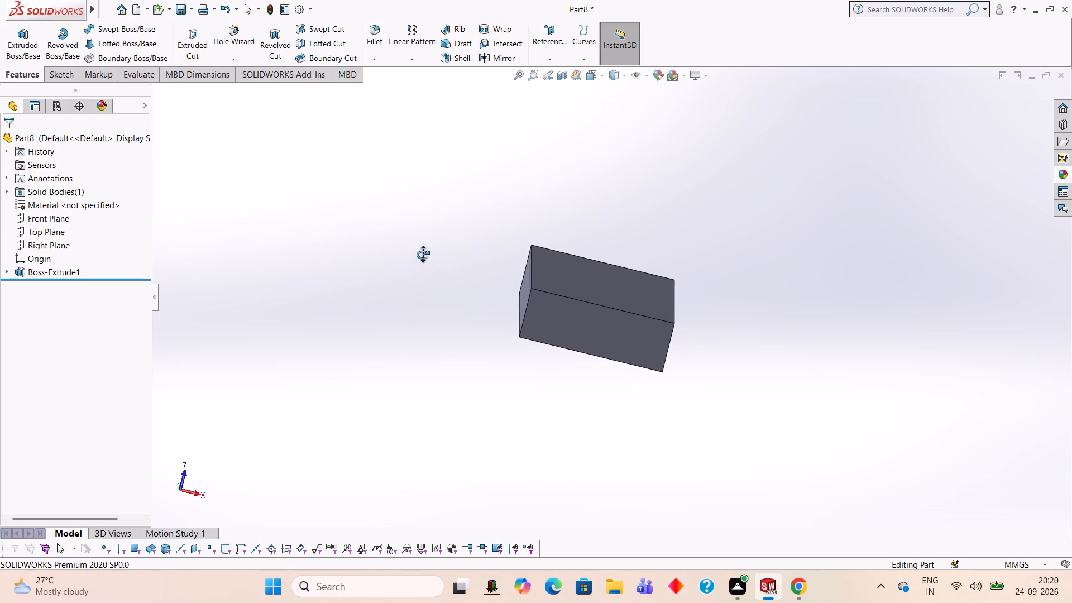
middle_drag(423, 255, 437, 433)
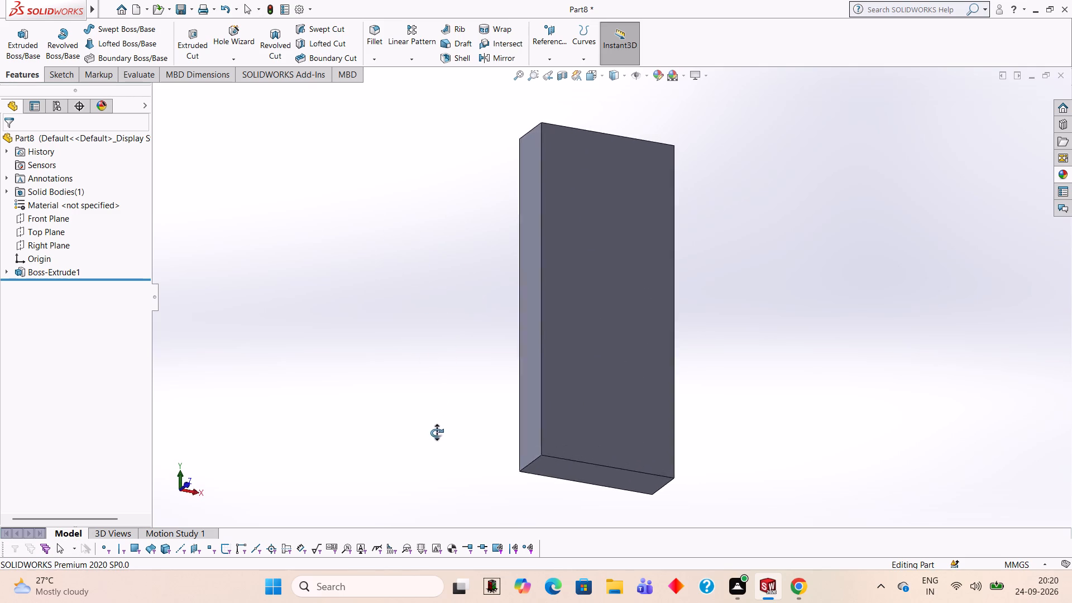
middle_drag(437, 433, 434, 439)
middle_drag(410, 312, 398, 371)
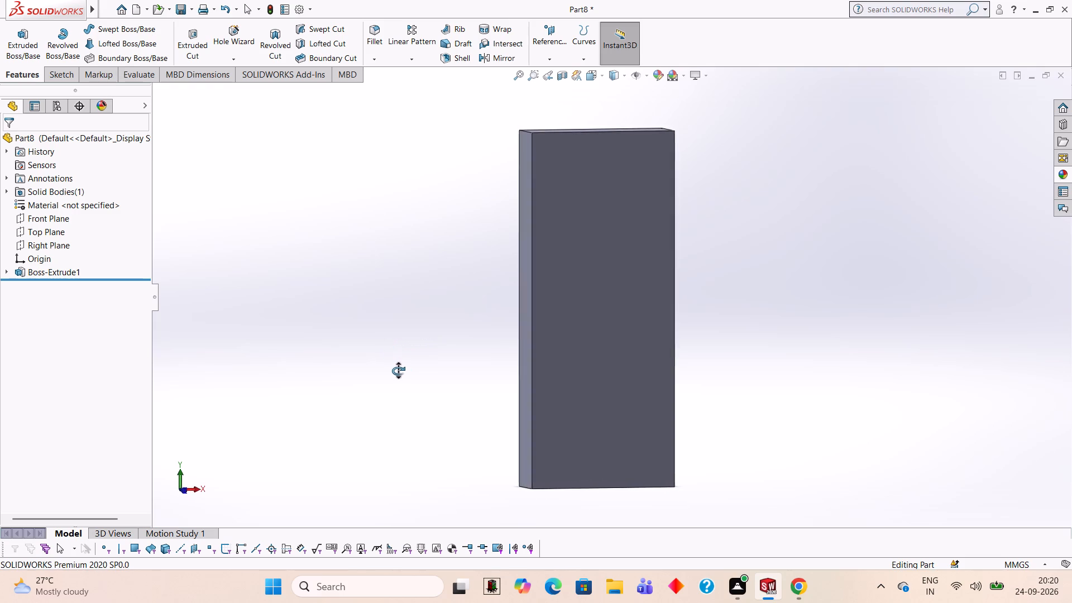
middle_drag(398, 371, 377, 363)
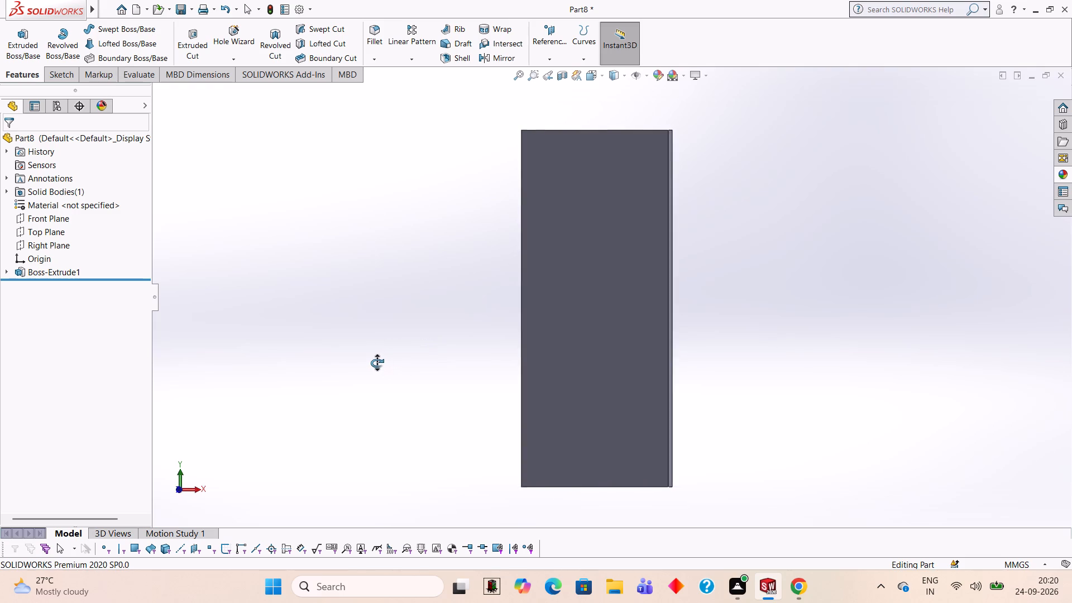
middle_drag(377, 363, 381, 352)
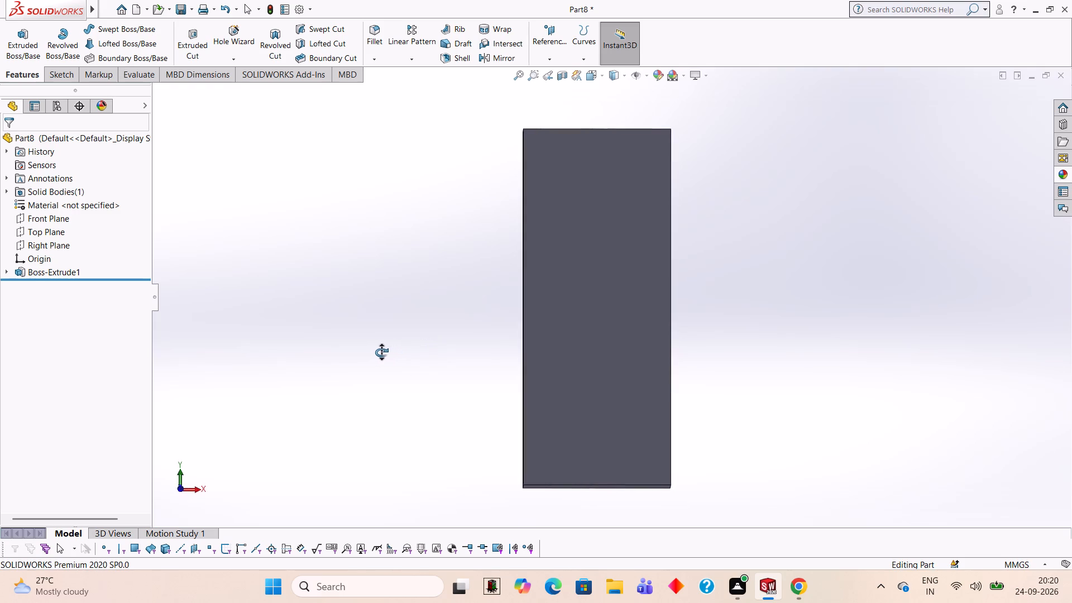
middle_drag(381, 352, 383, 368)
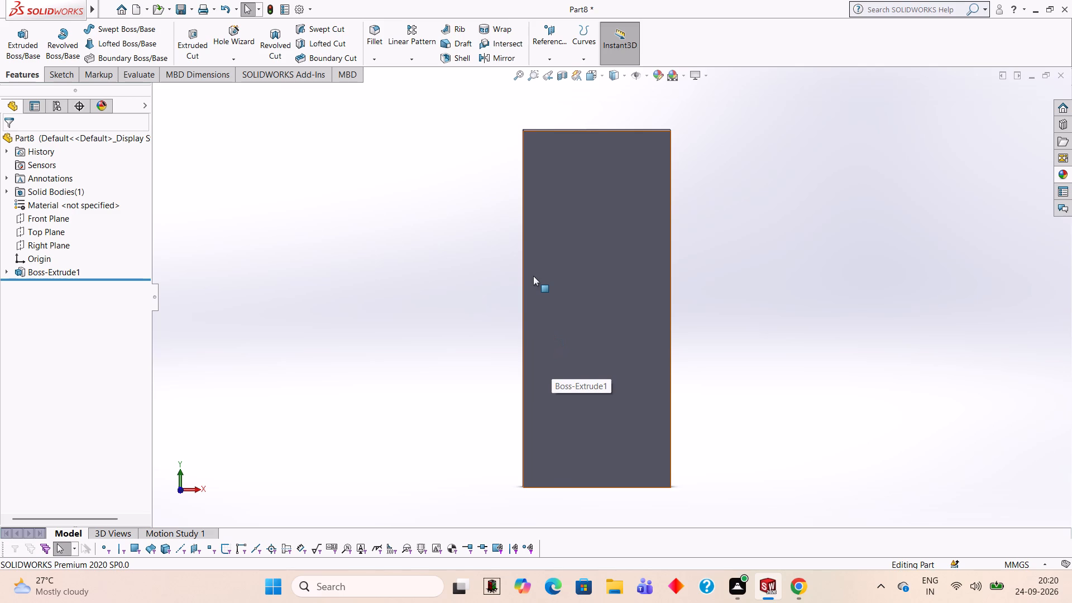
Start a sketch on the plate's narrow side face at the origin and draw a 13 mm line down the front edge from its top corner.
middle_drag(562, 264, 570, 267)
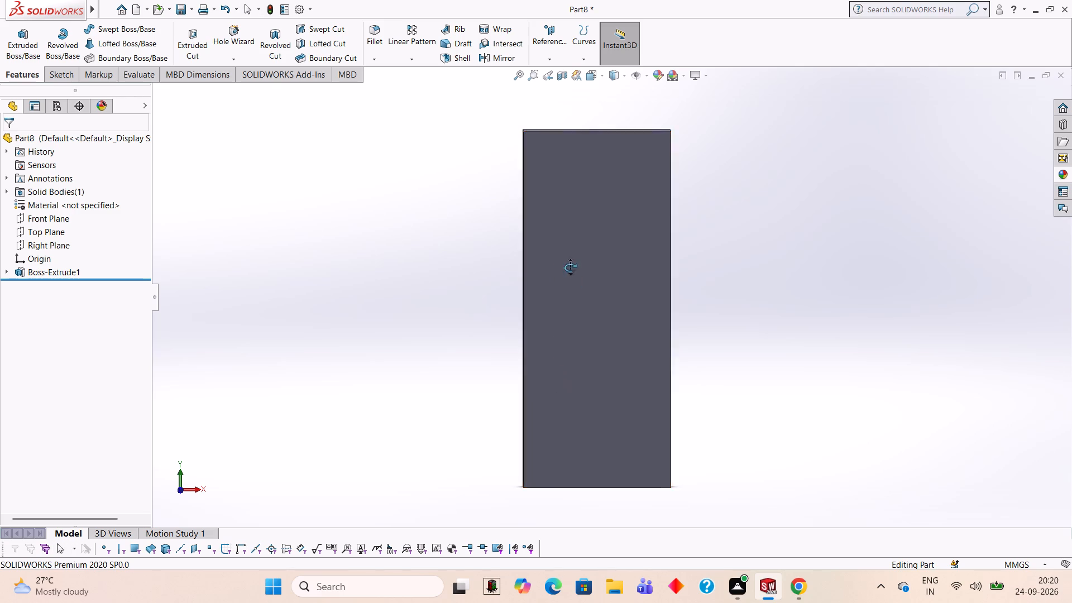
middle_drag(570, 267, 679, 264)
click(605, 285)
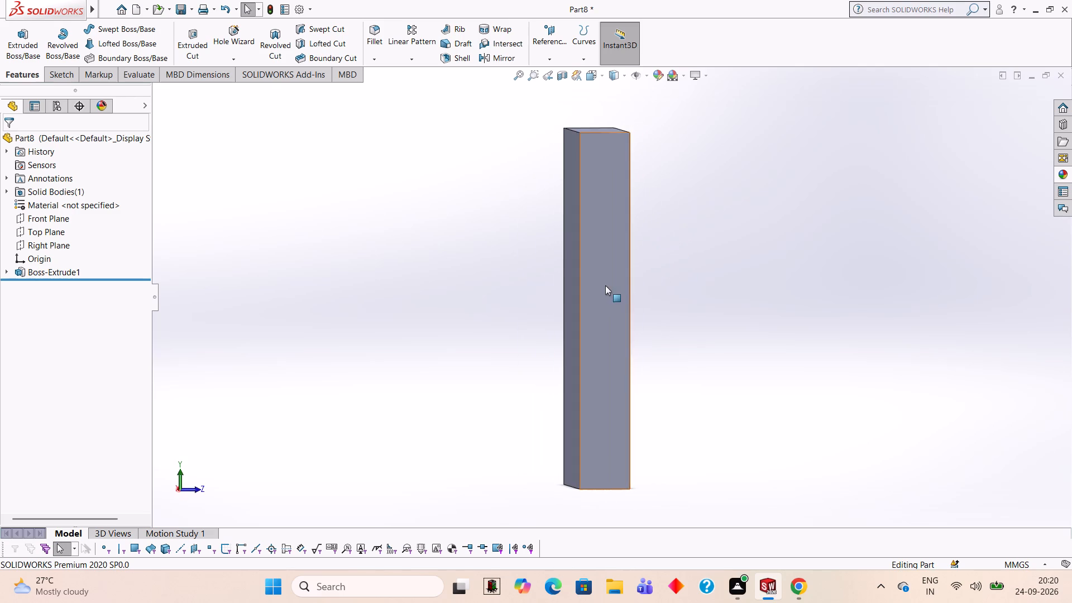
click(650, 254)
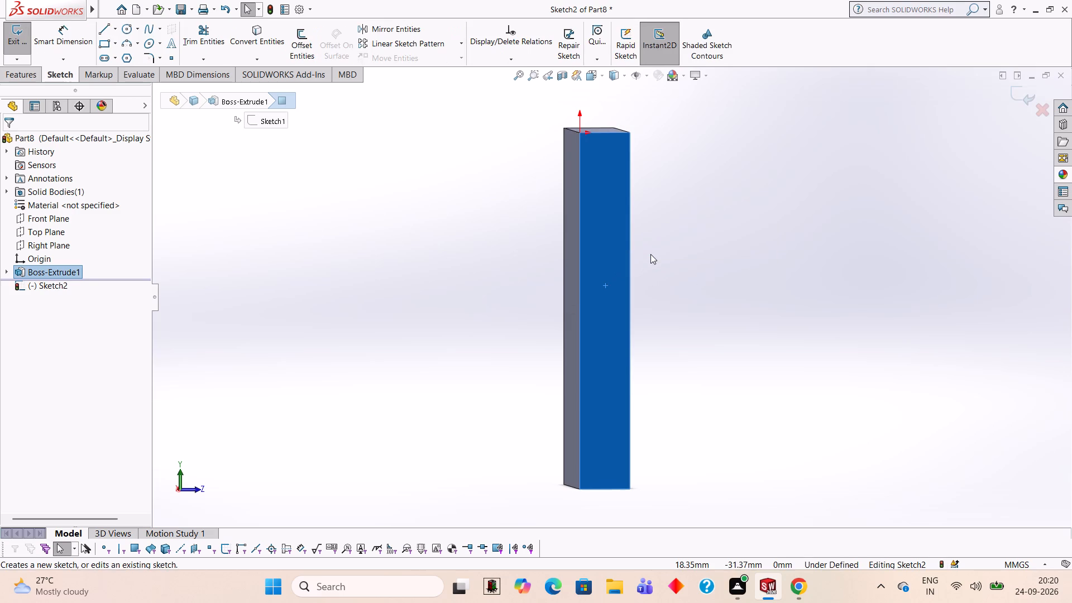
key(ctrl+8)
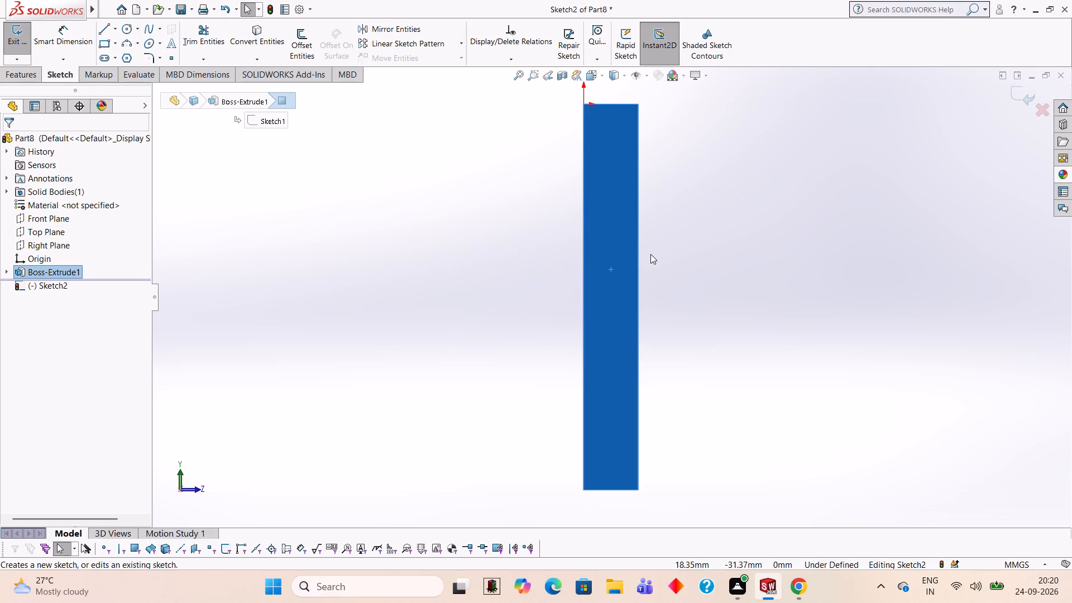
click(107, 32)
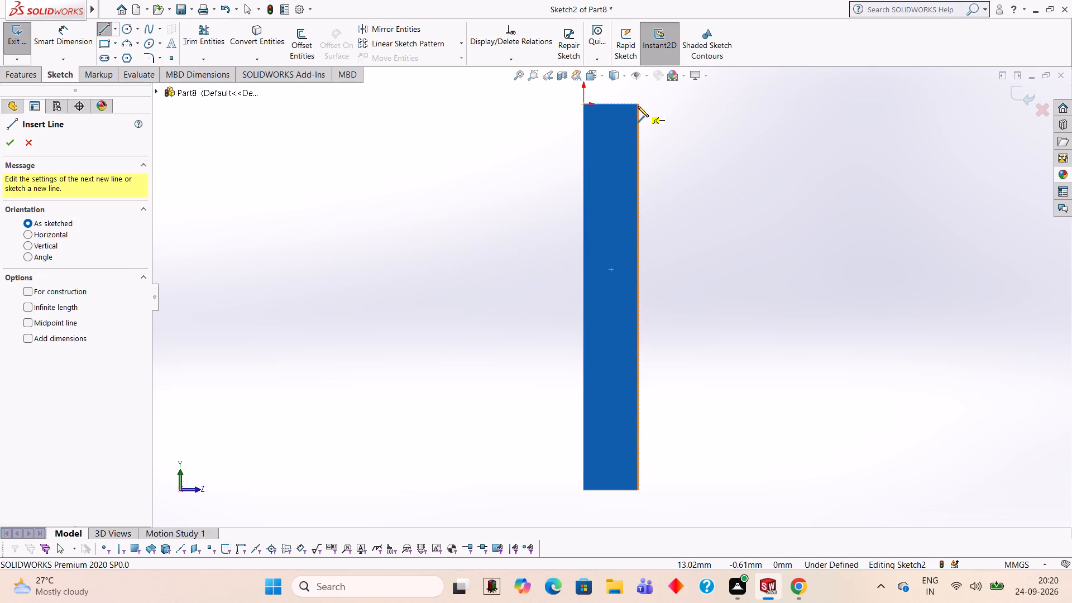
click(637, 103)
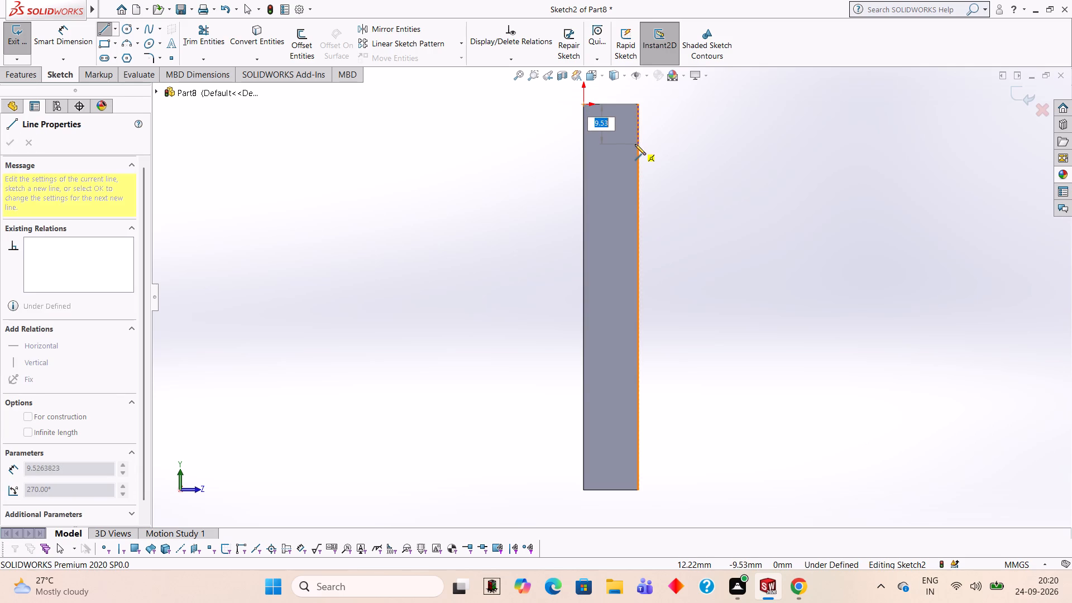
text(13)
key(Return)
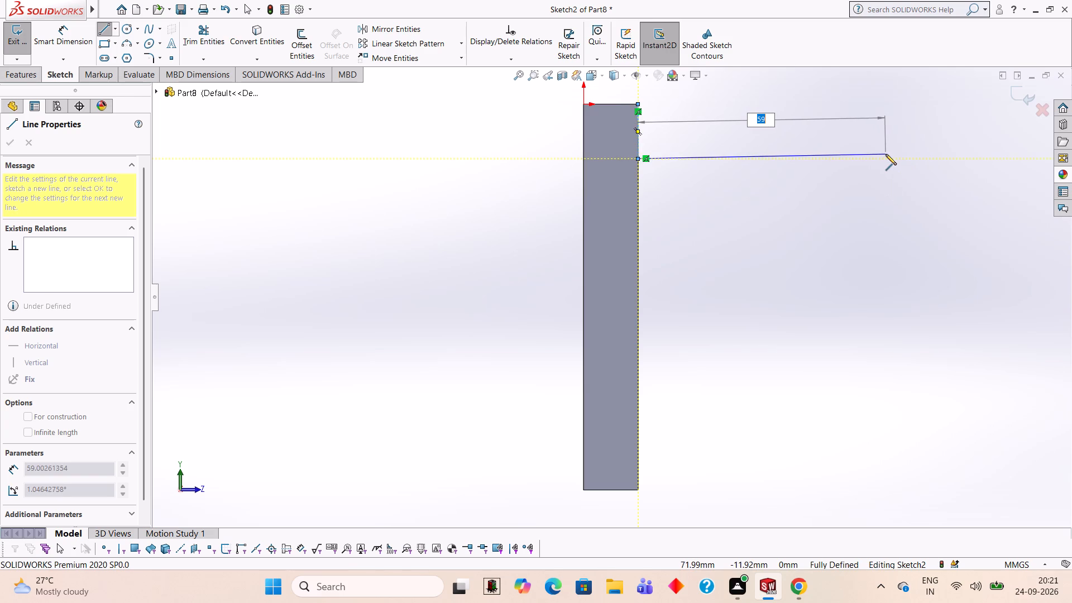
Calculate 116 − 13 − 15.5 in Calculator to find the length of the profile's long upper line.
text(11)
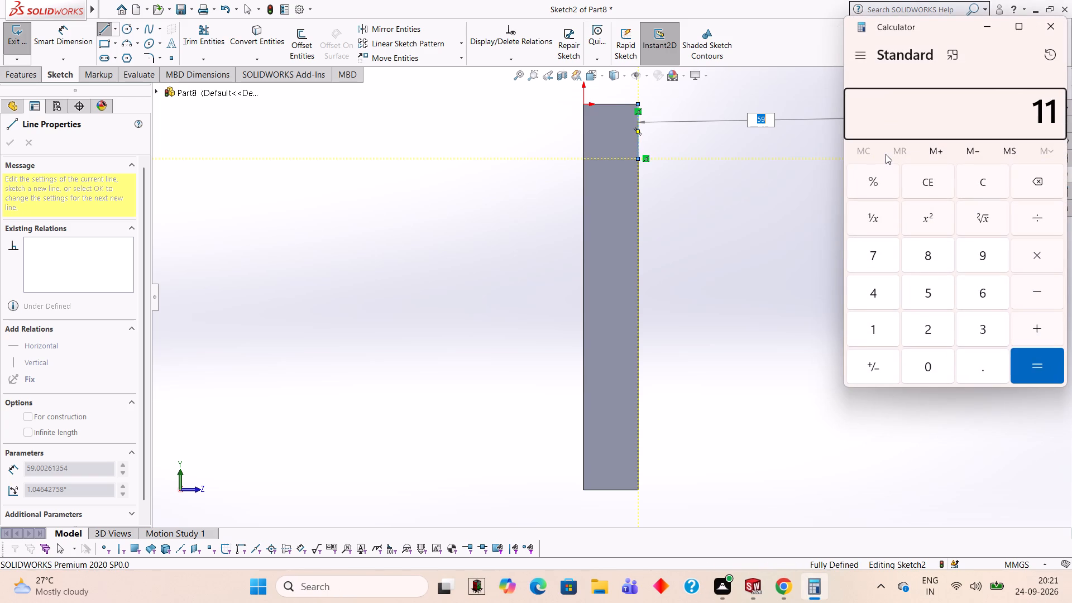
text(6-)
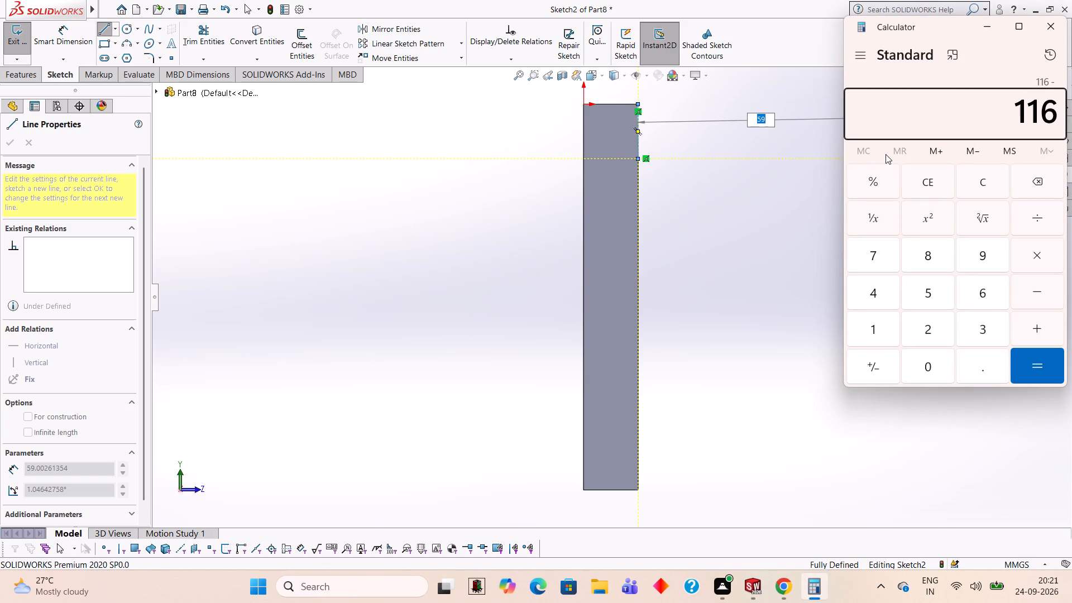
text(13)
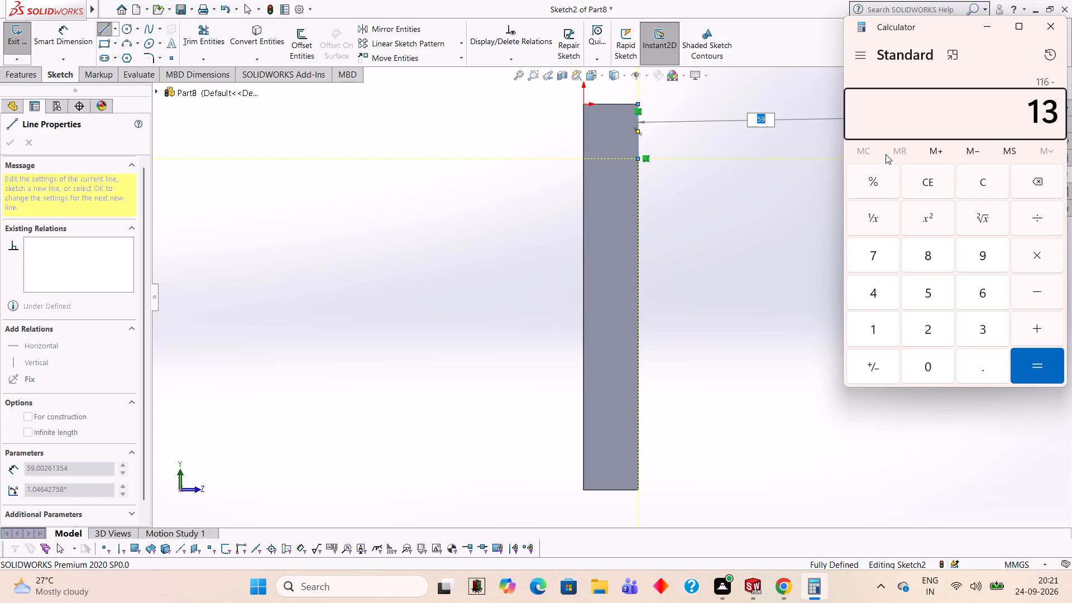
key(minus)
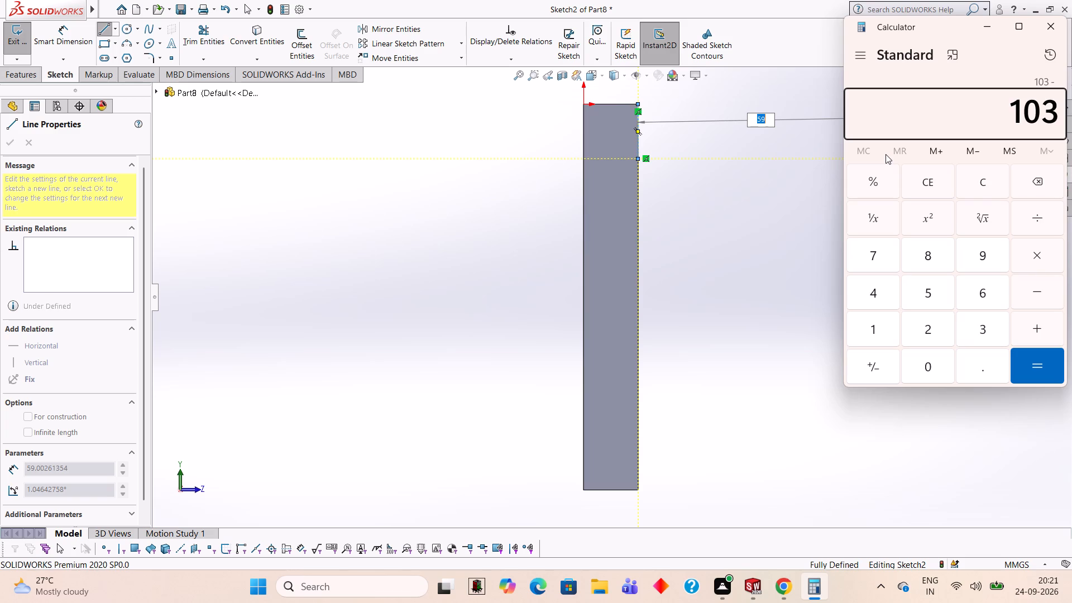
text(15.5)
key(Return)
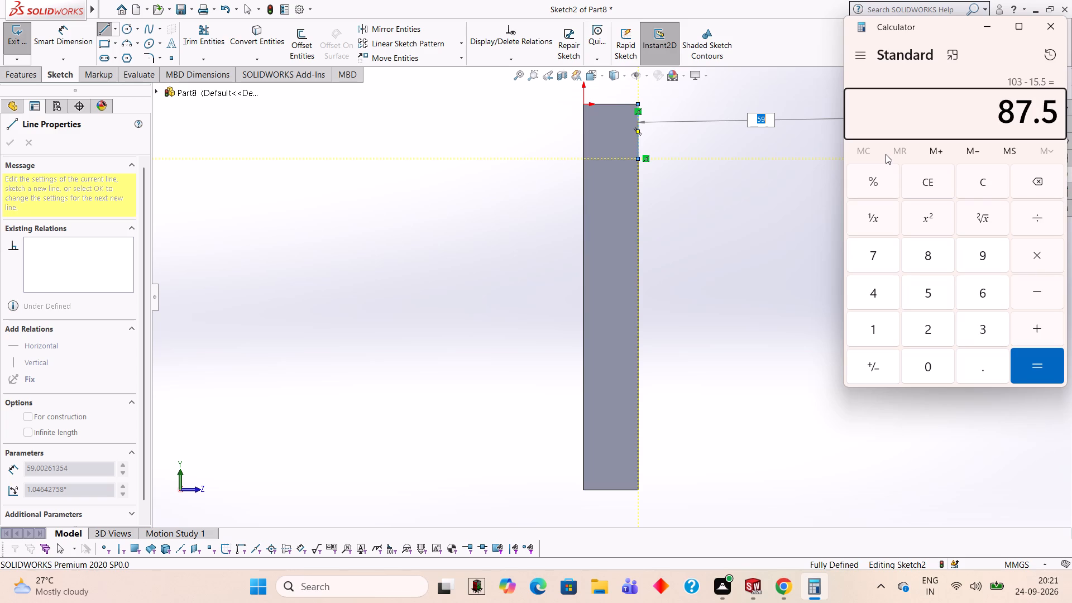
click(1051, 23)
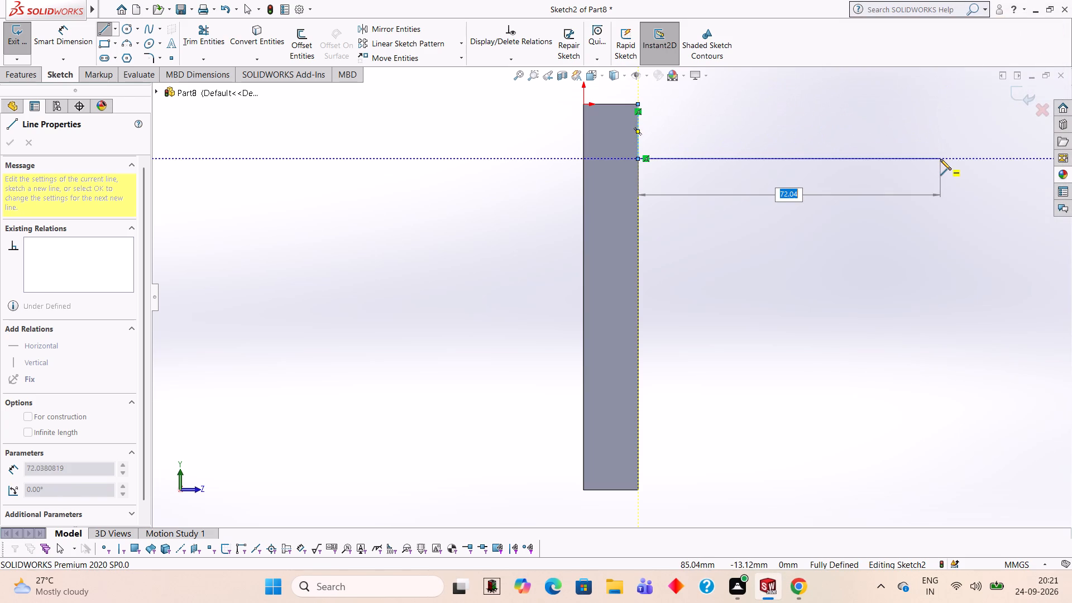
Draw an 87.5 mm horizontal line outward from the lower end of the 13 mm line on the plate's front edge.
text(87.5)
key(Return)
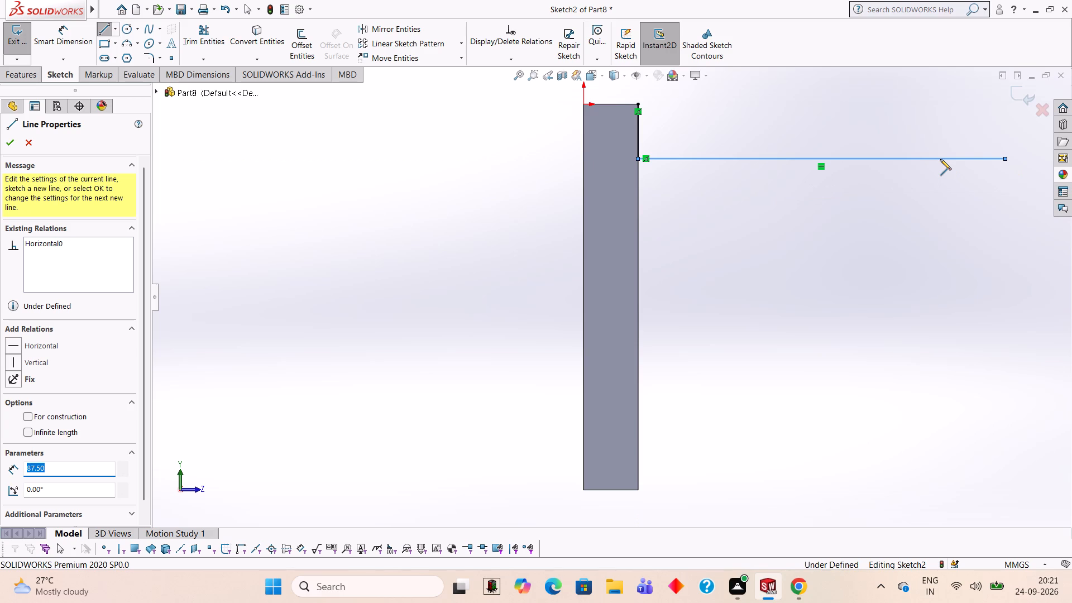
Continue the profile with a rectangular notch: lines 4 mm down, 13 mm outward and 4 mm back up.
scroll(946, 178, up, 2)
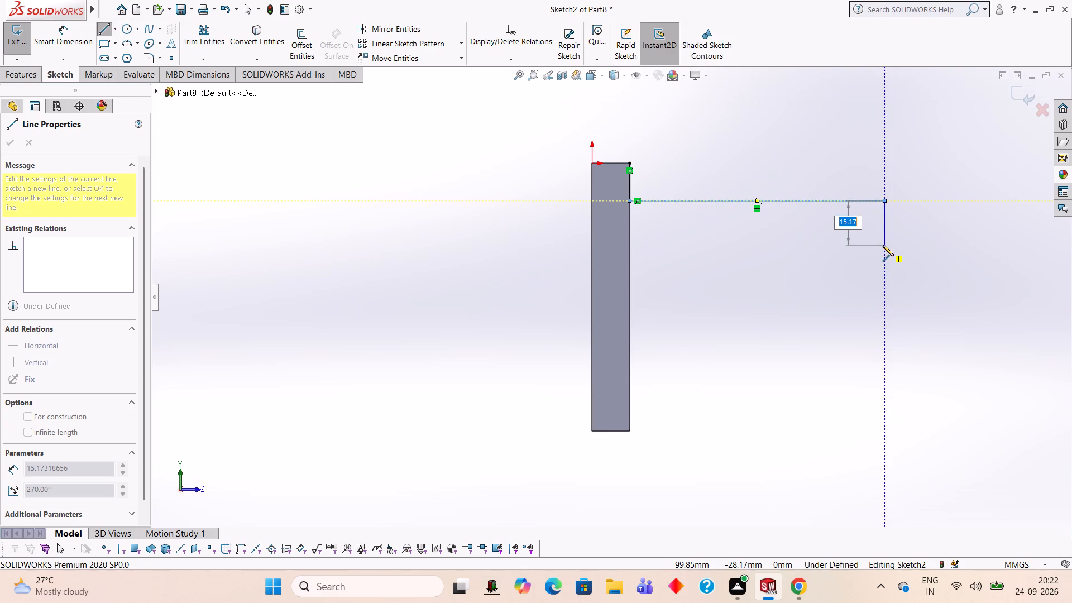
key(4)
key(Return)
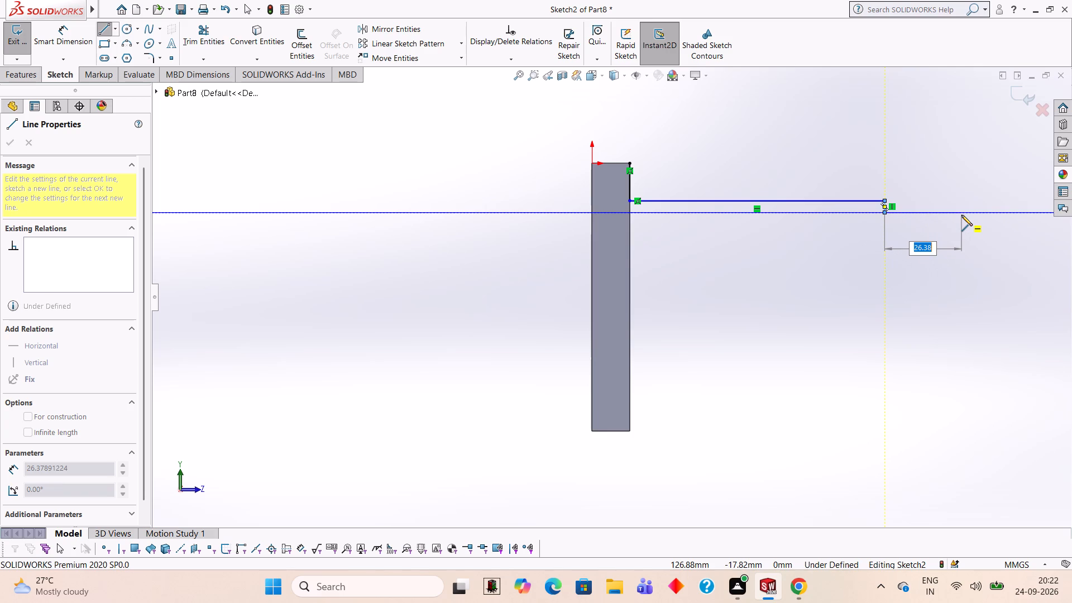
text(13)
key(Return)
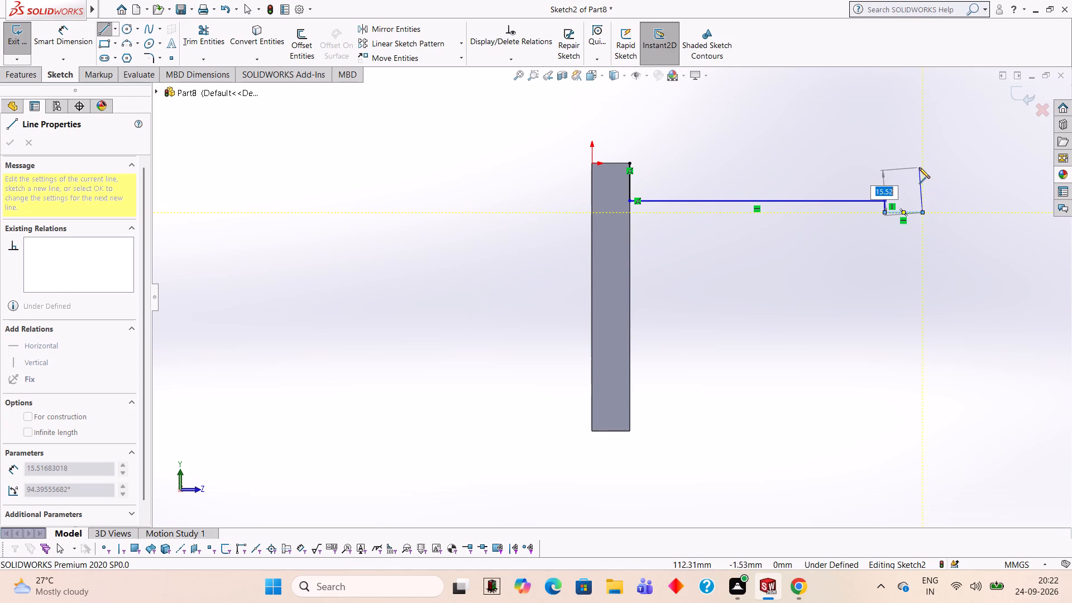
key(4)
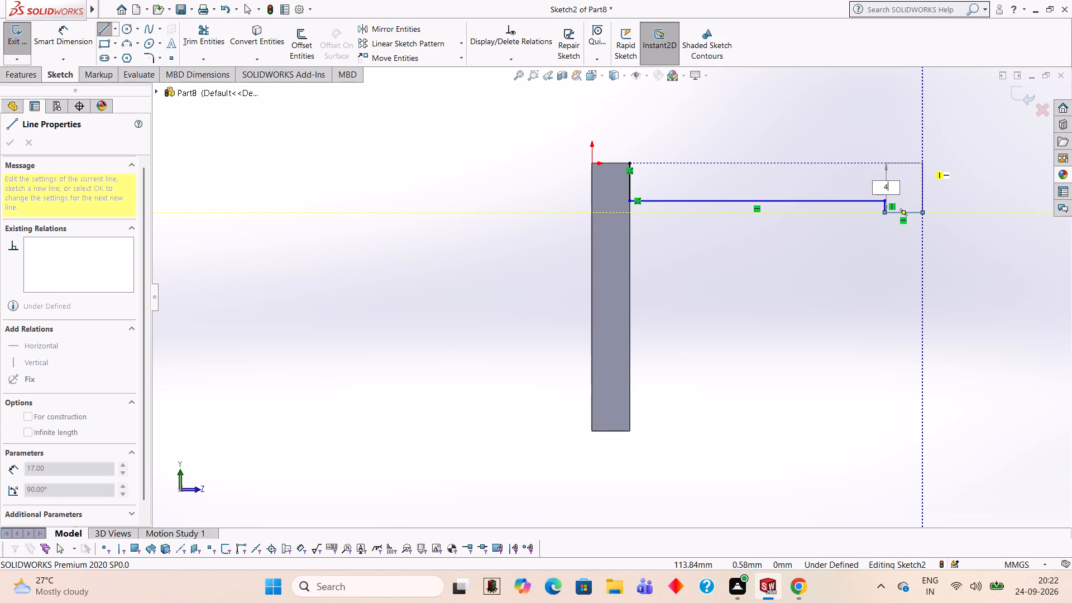
key(Return)
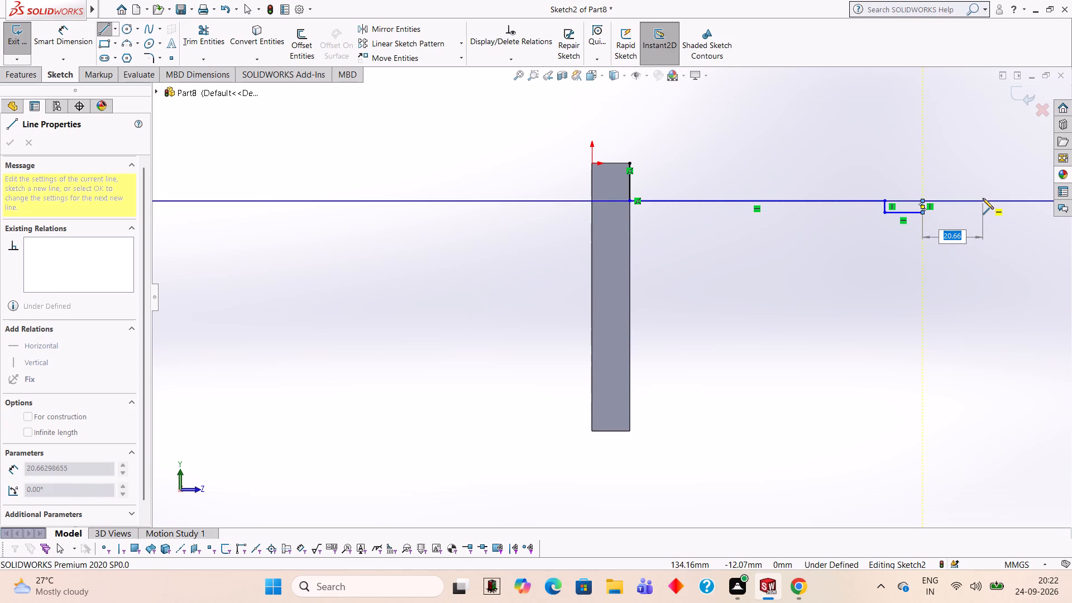
Extend the profile 15.5 mm horizontally beyond the notch and 13 mm vertically down, ending the line chain there.
text(15.5)
key(Return)
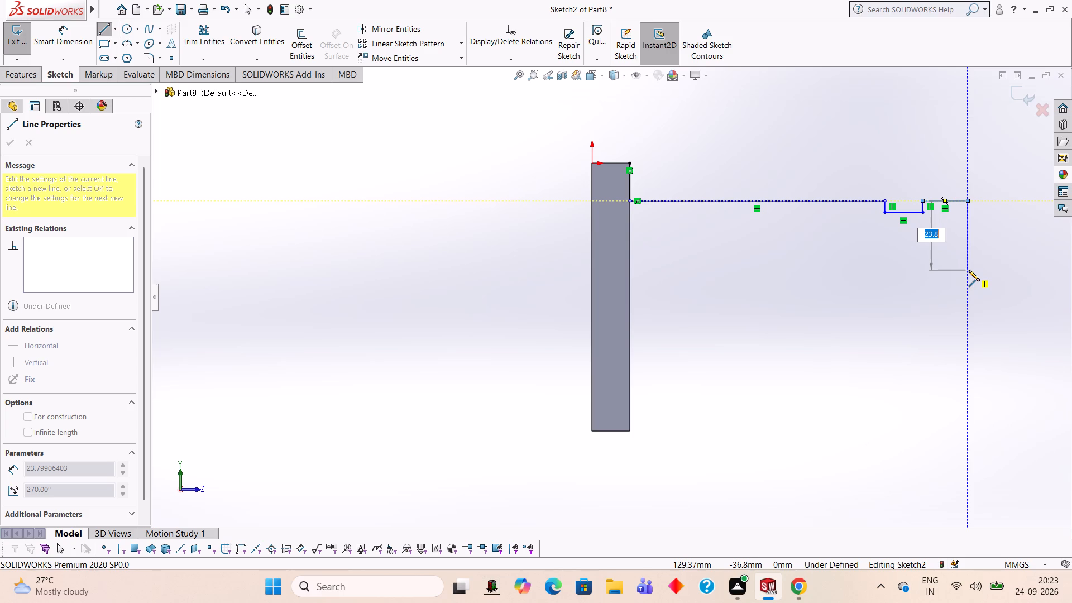
text(13)
key(Return)
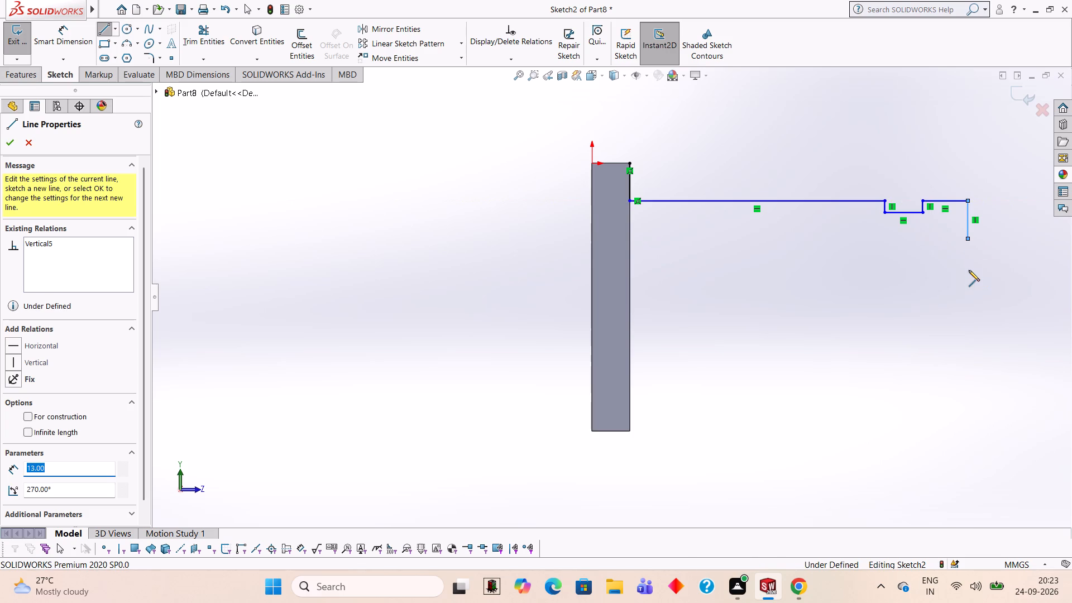
key(Escape)
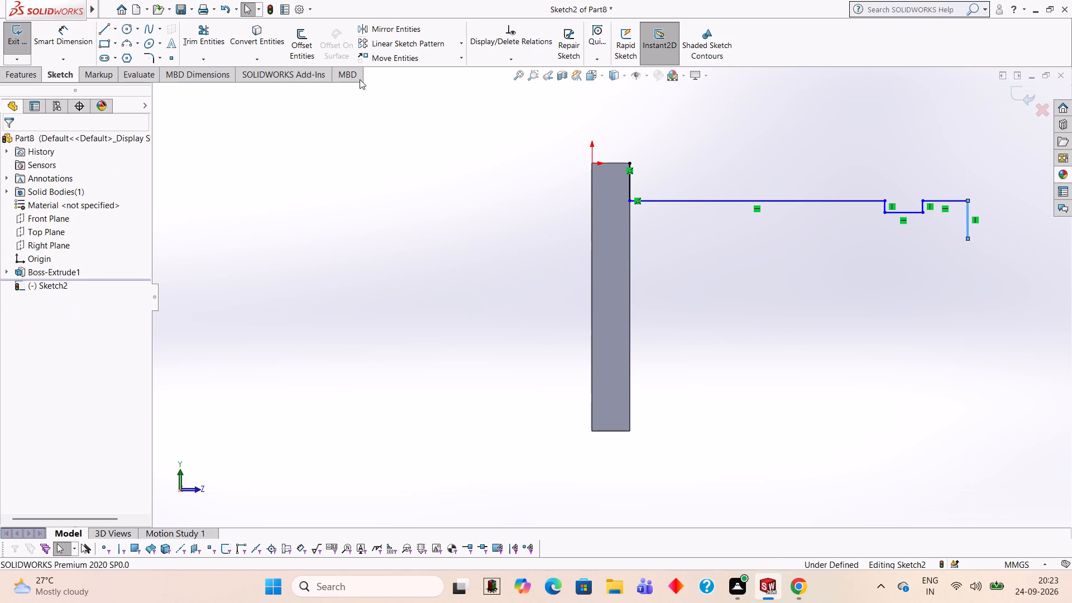
Check the horizontal distance from the plate's top front corner to the profile's outer vertical line with Smart Dimension.
click(88, 39)
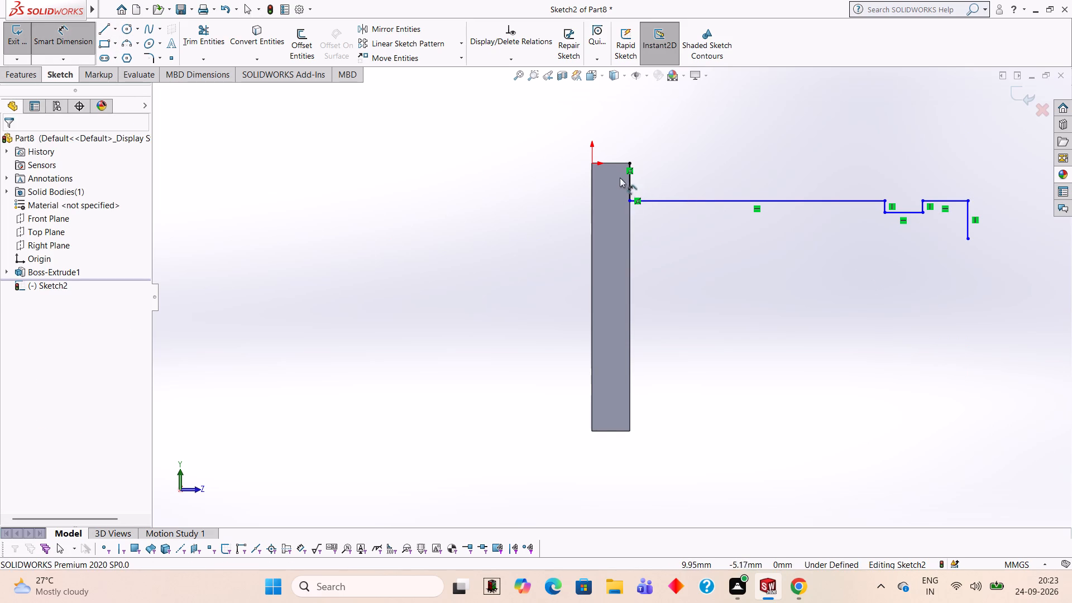
click(629, 163)
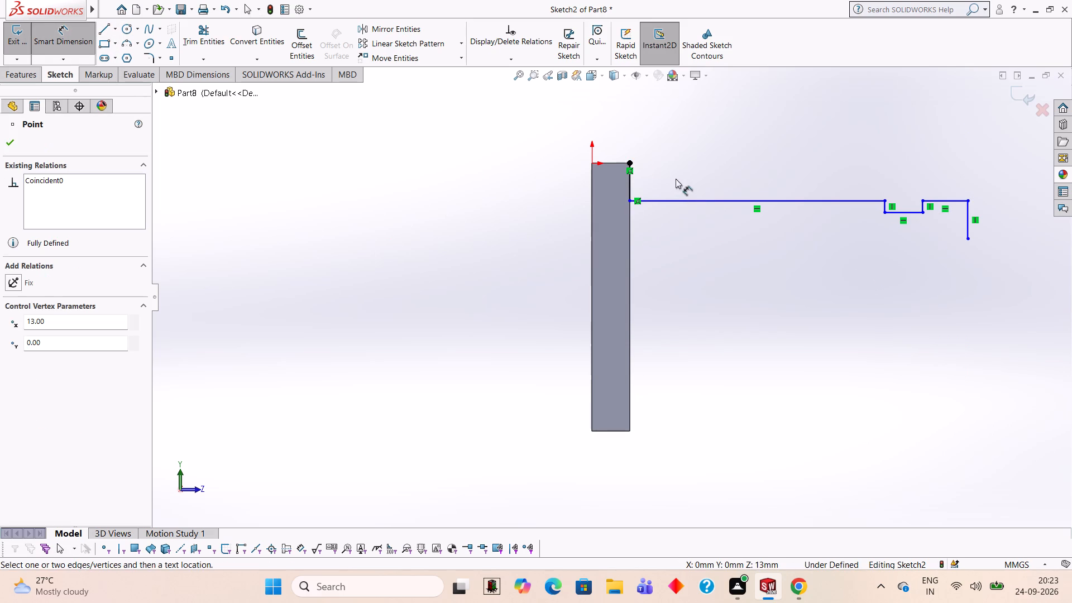
click(969, 223)
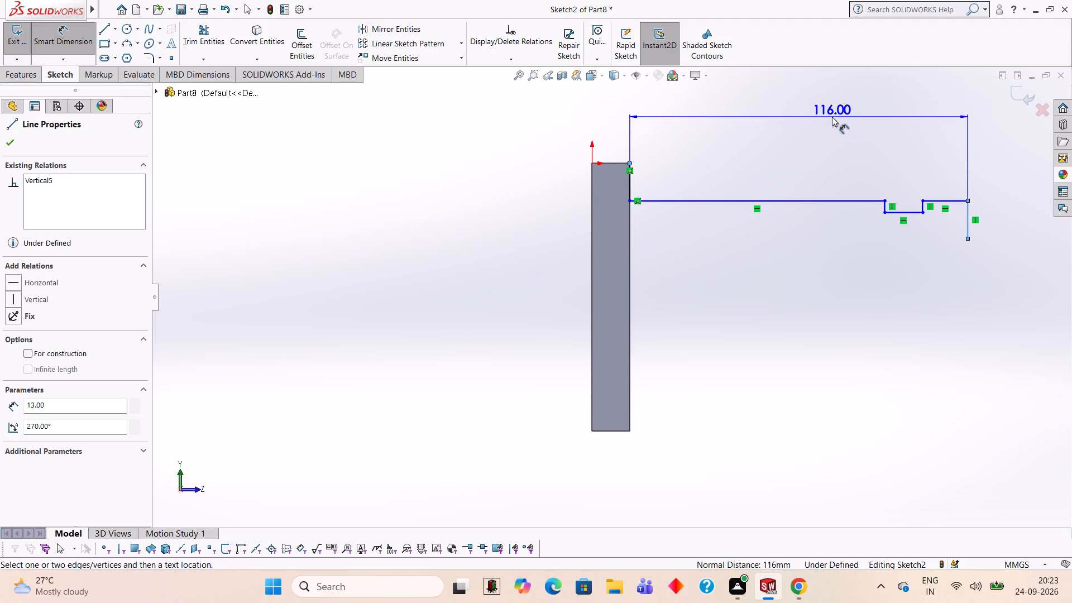
key(Escape)
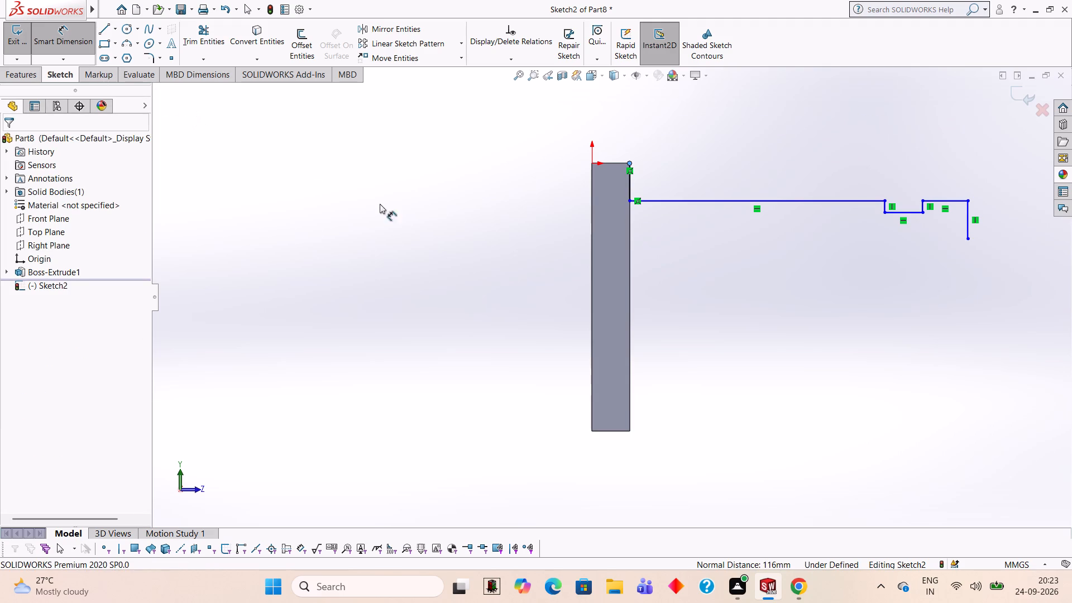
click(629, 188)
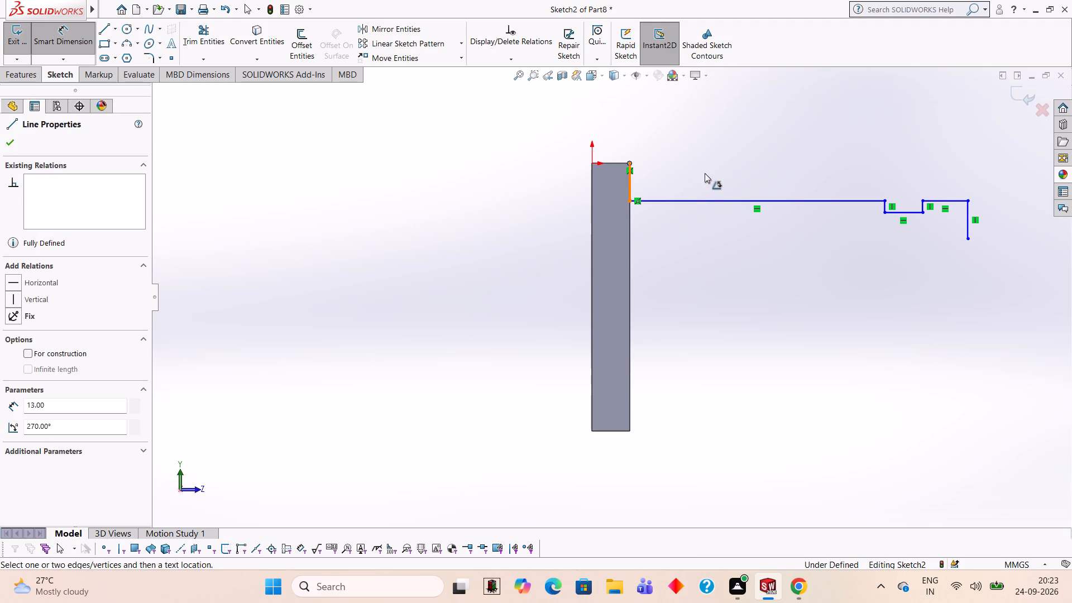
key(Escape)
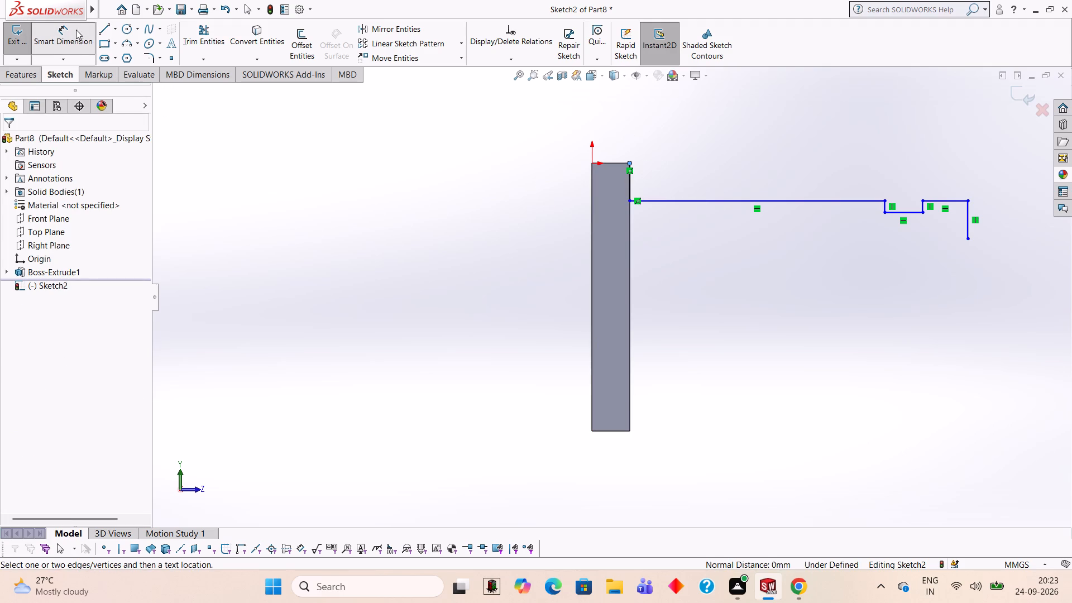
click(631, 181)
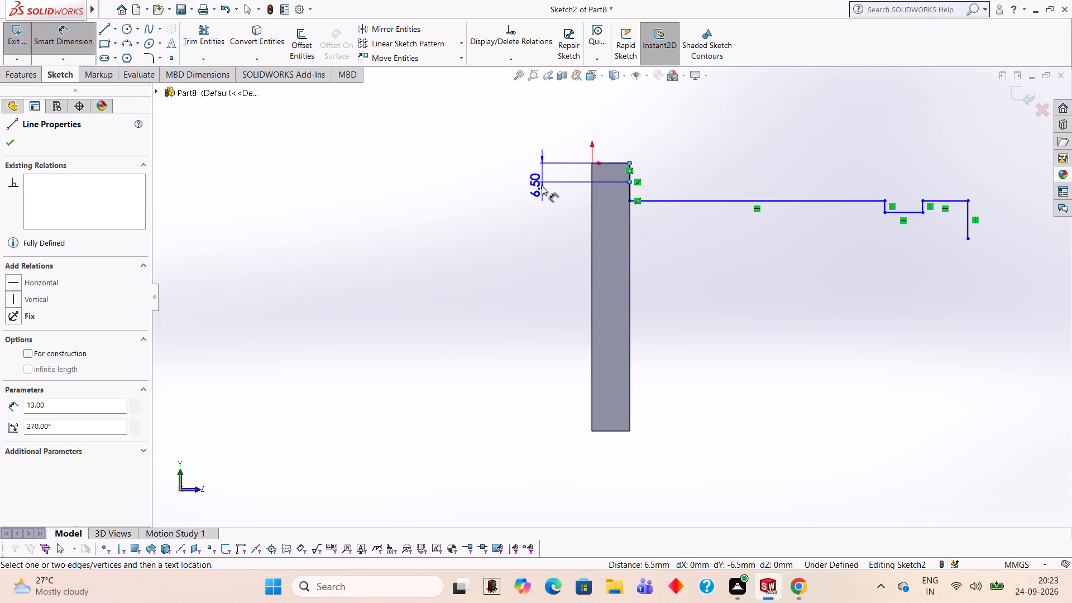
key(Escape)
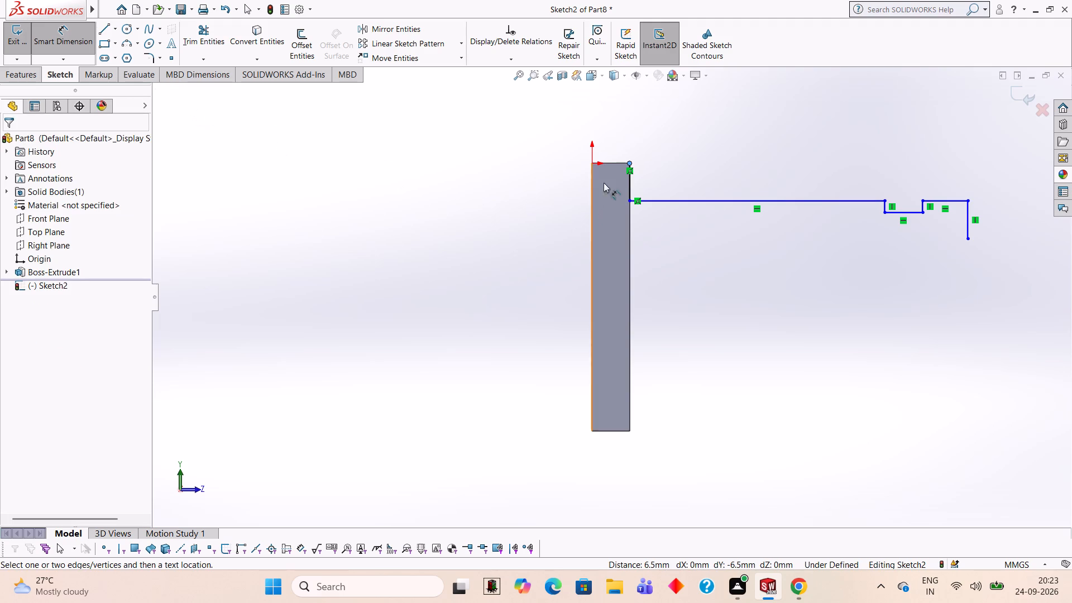
Dimension the short vertical line between the plate's top front corner and the start of the long horizontal line to 4 mm.
click(629, 161)
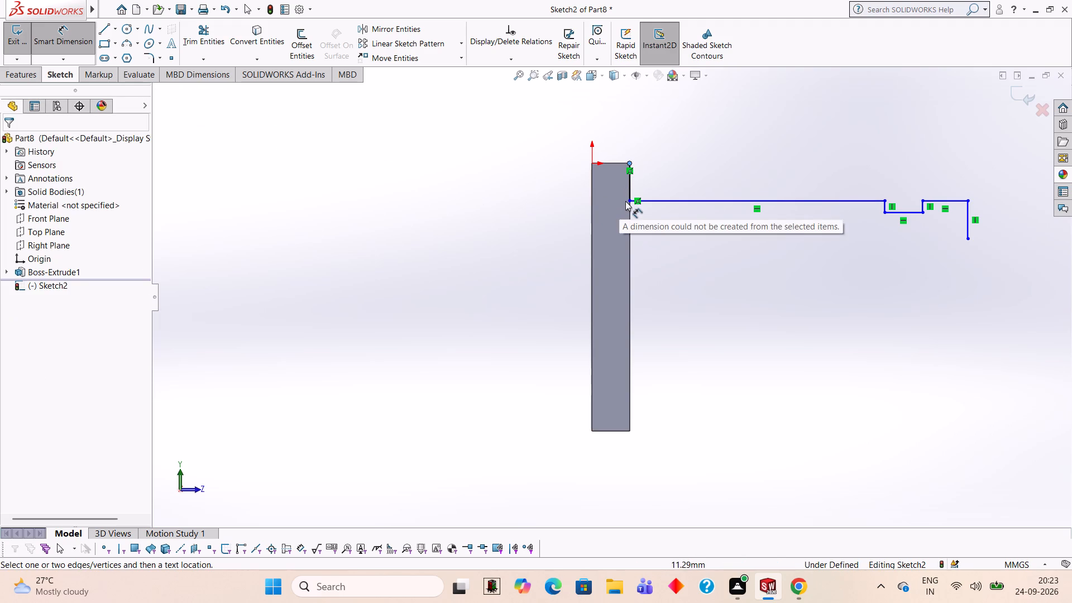
click(628, 200)
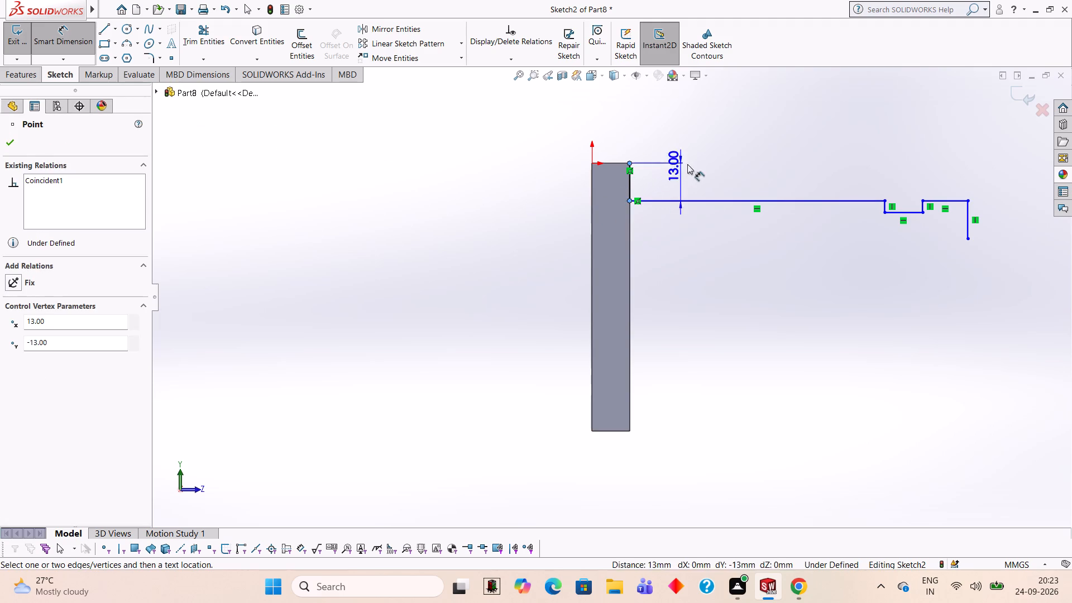
click(699, 157)
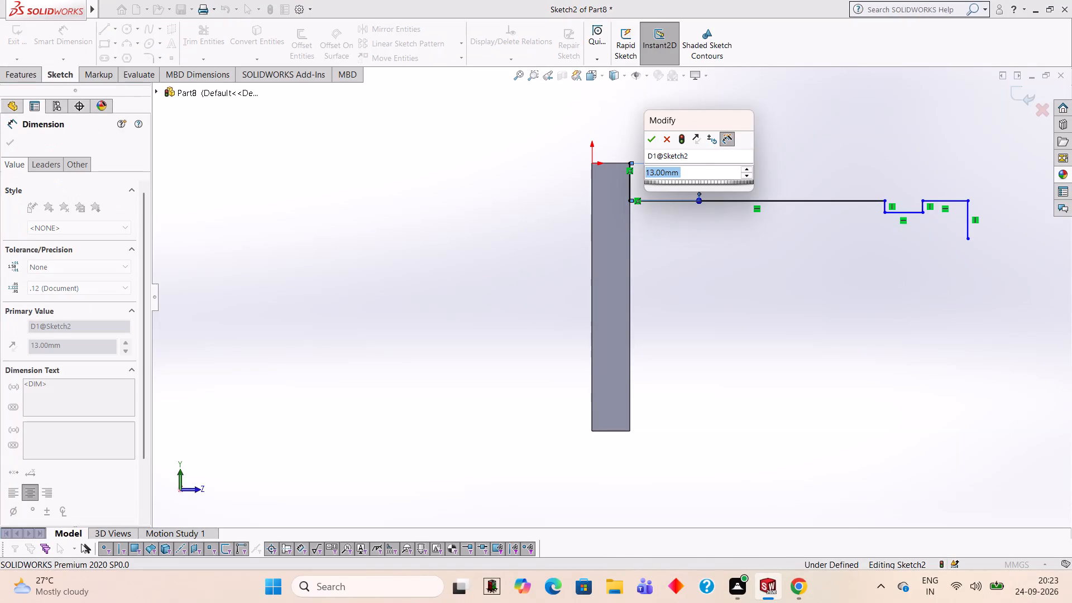
key(4)
key(Return)
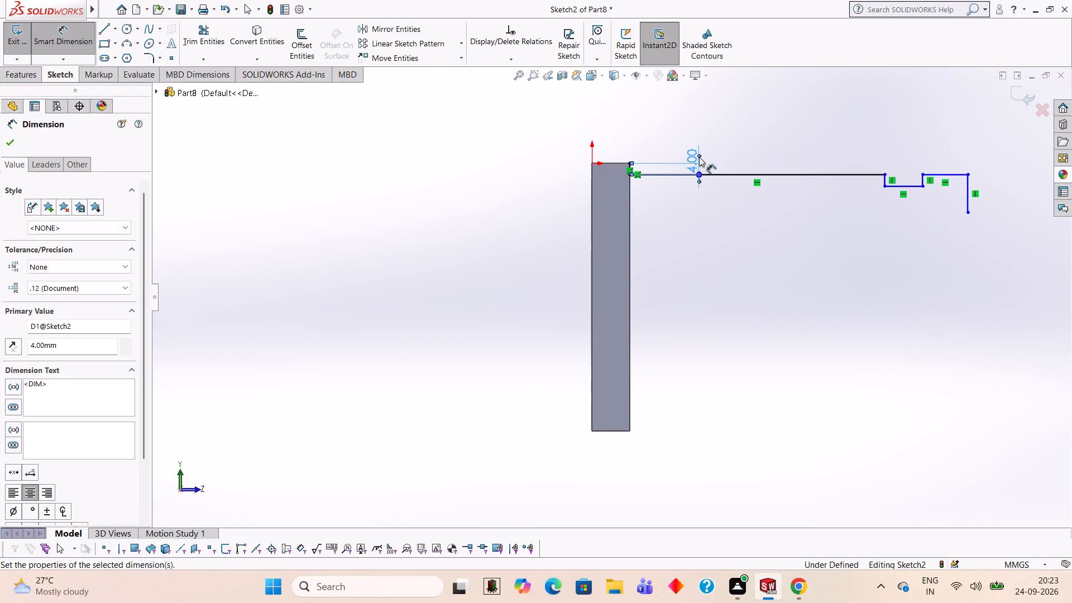
key(Escape)
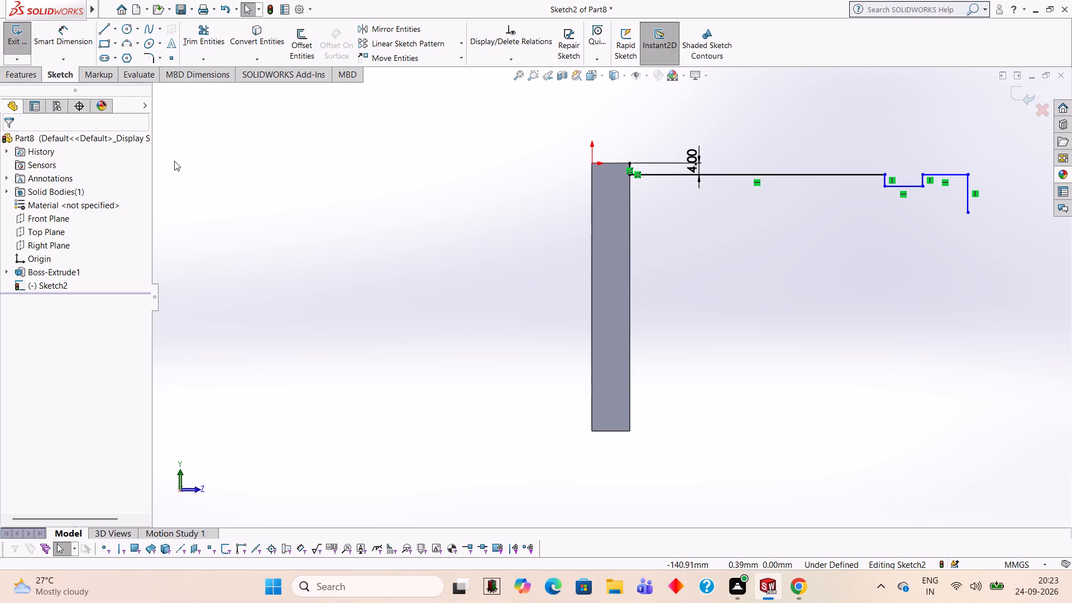
Close the profile with a 116 mm horizontal line back to the plate's front edge and a 13 mm vertical line up to the long line.
click(102, 36)
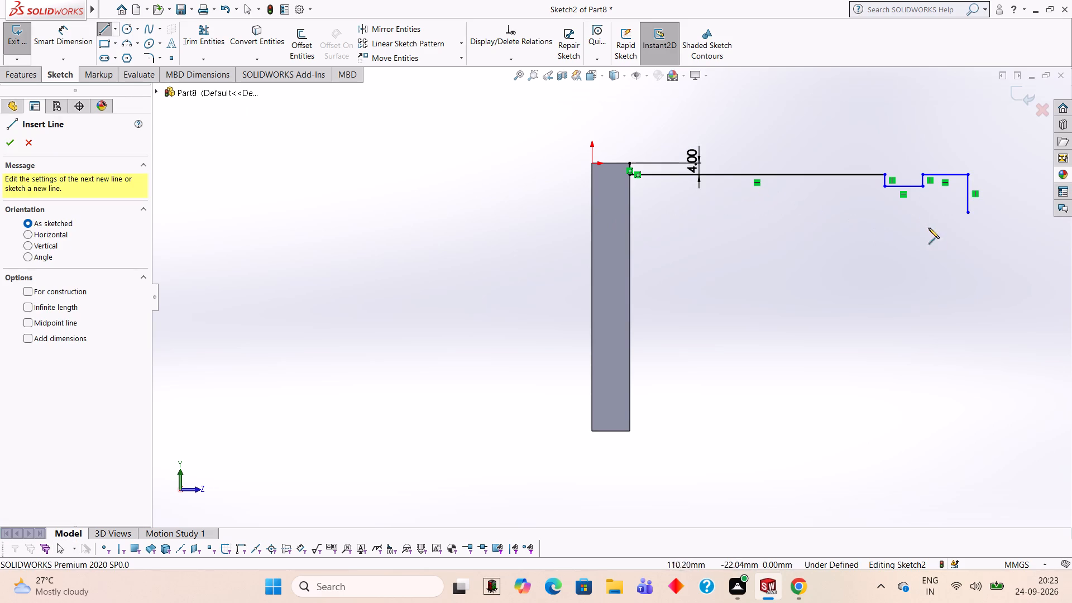
click(969, 212)
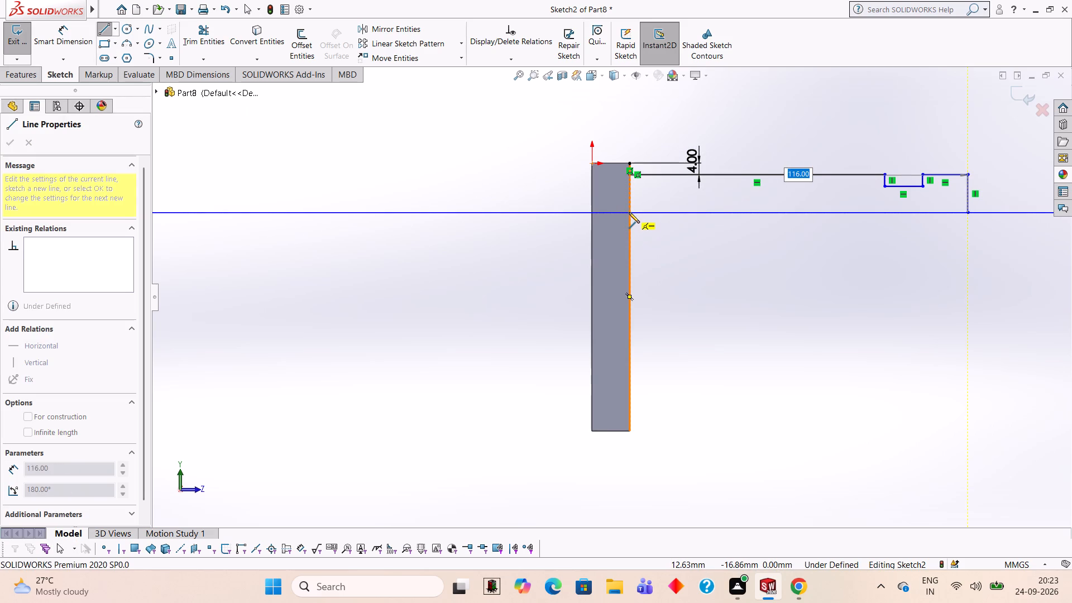
click(629, 212)
click(630, 175)
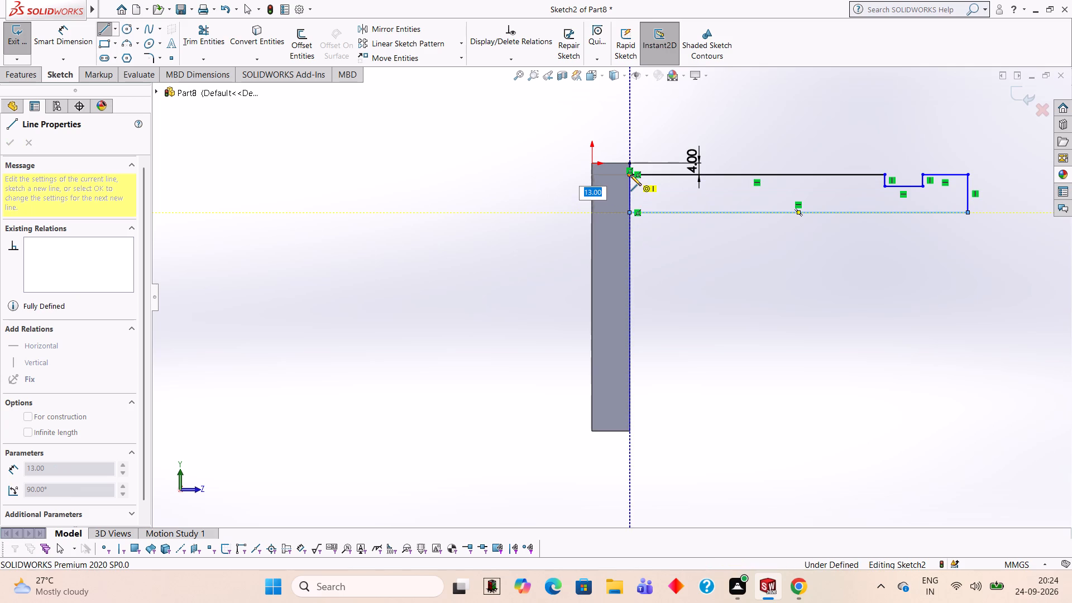
Trim away the short vertical line between the plate's top front corner and the closed arm profile.
scroll(631, 174, down, 5)
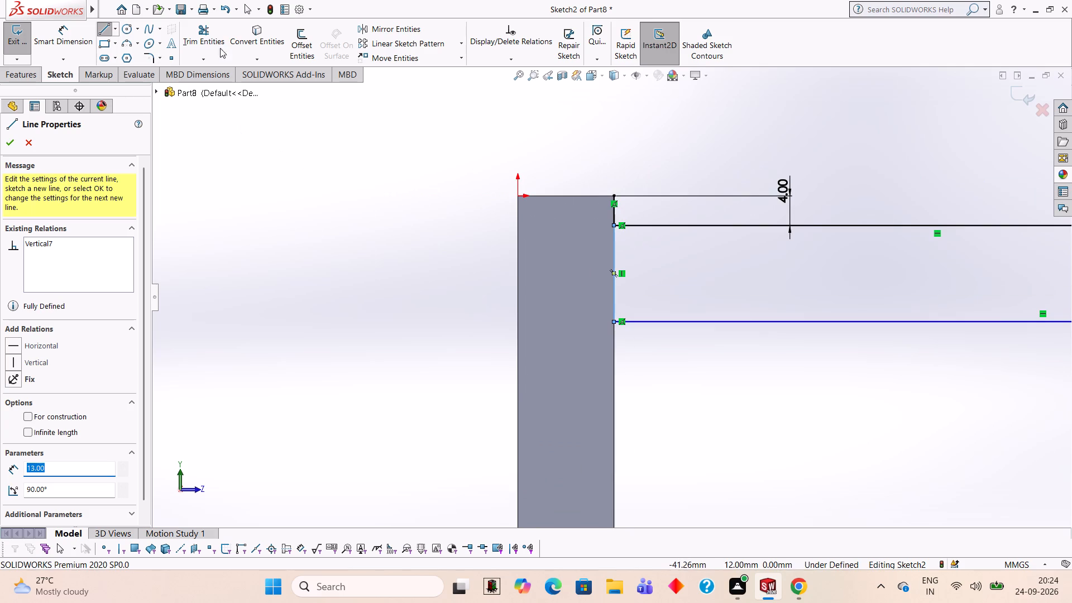
click(193, 45)
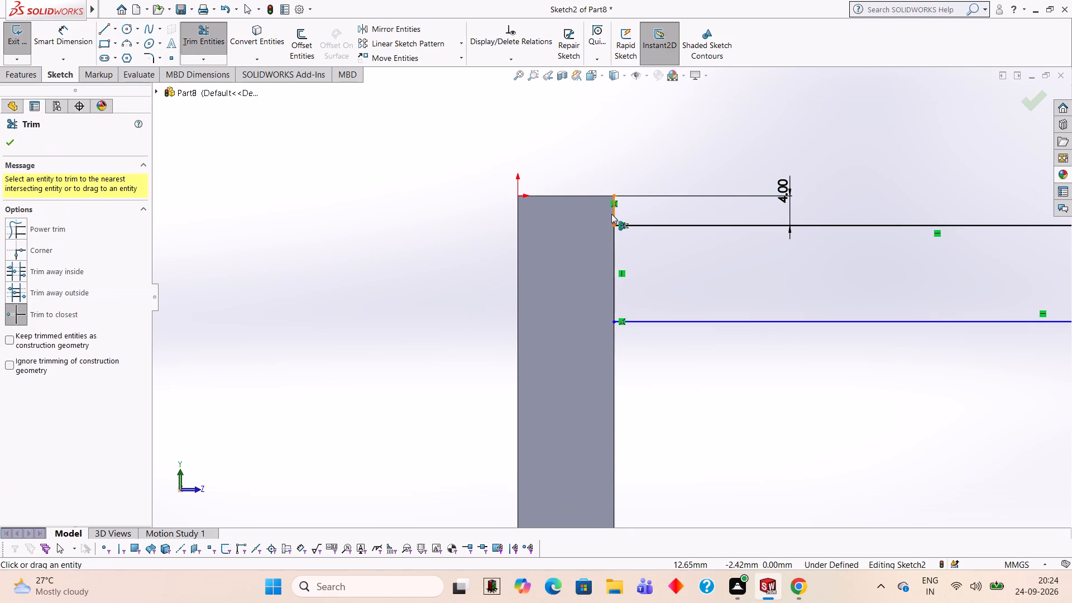
click(611, 214)
scroll(772, 210, up, 5)
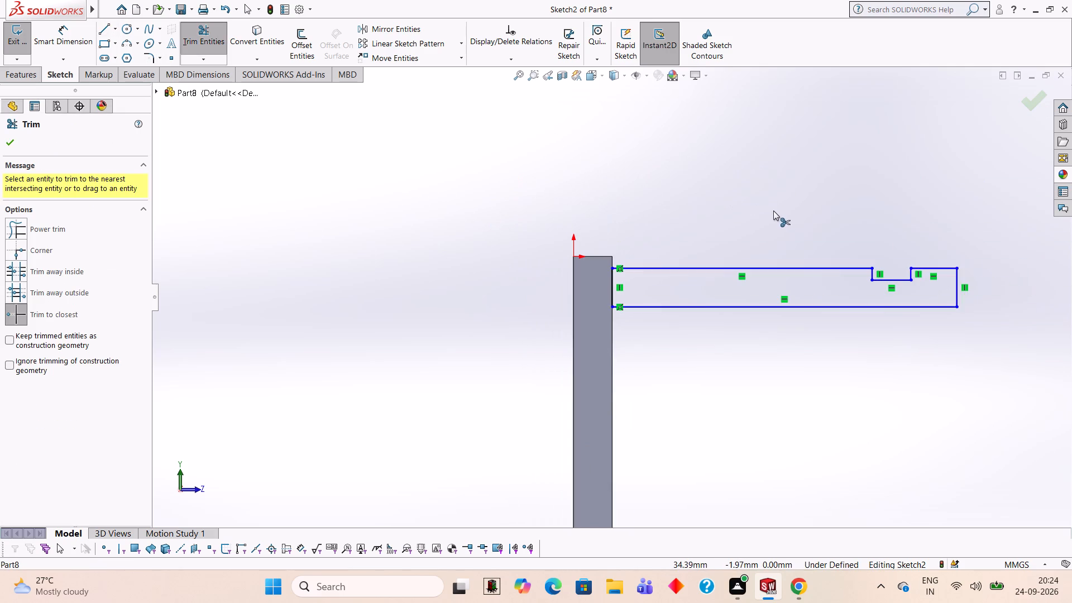
Extrude the notched arm profile 104 mm as a blind boss merged with the plate, with the direction reversed across the plate.
scroll(973, 287, down, 1)
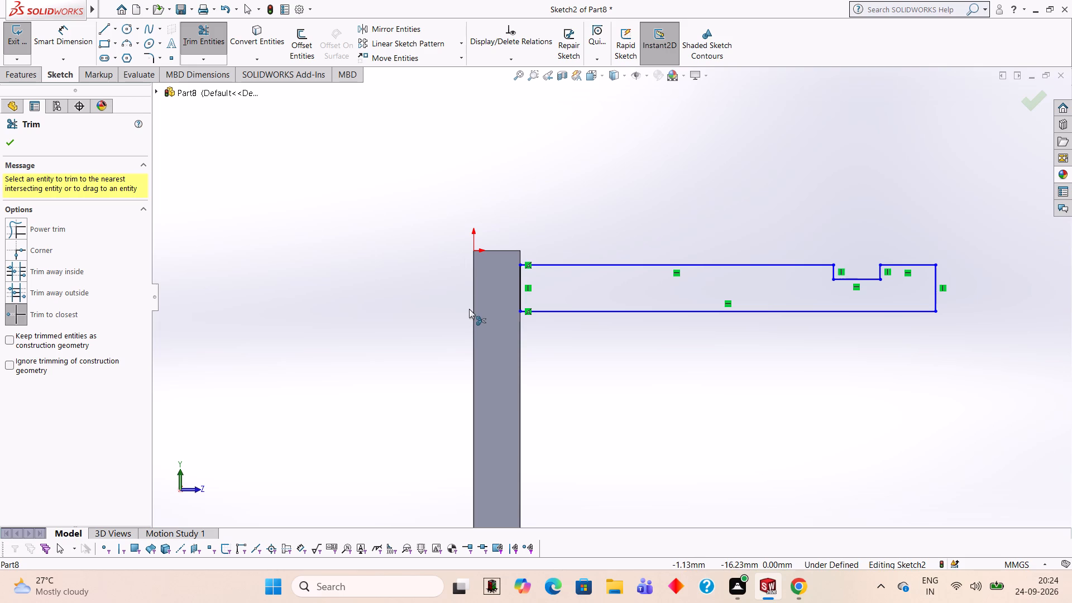
click(22, 77)
click(11, 42)
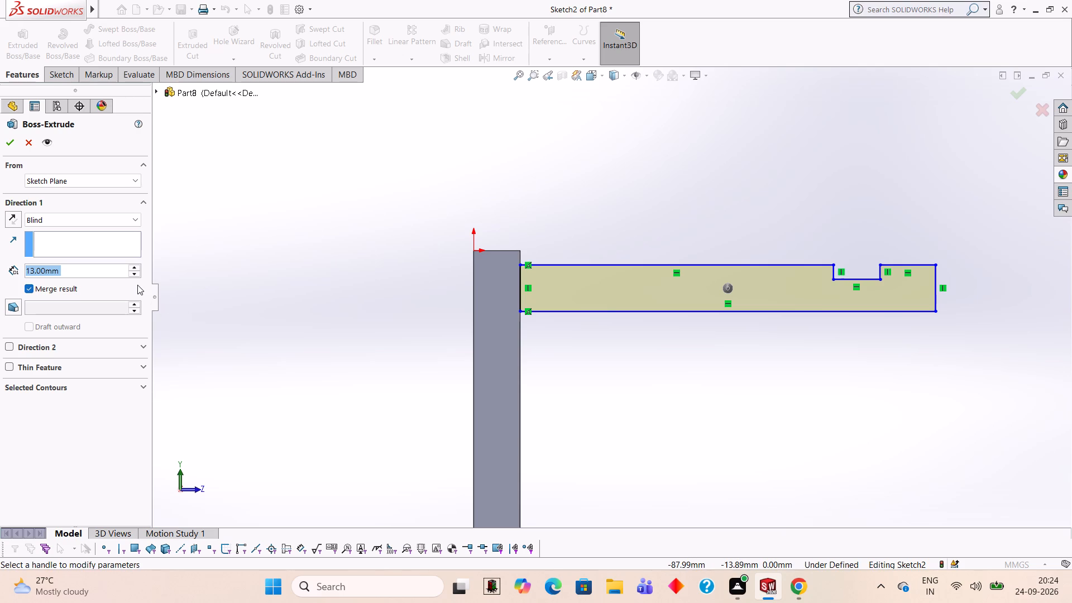
key(1)
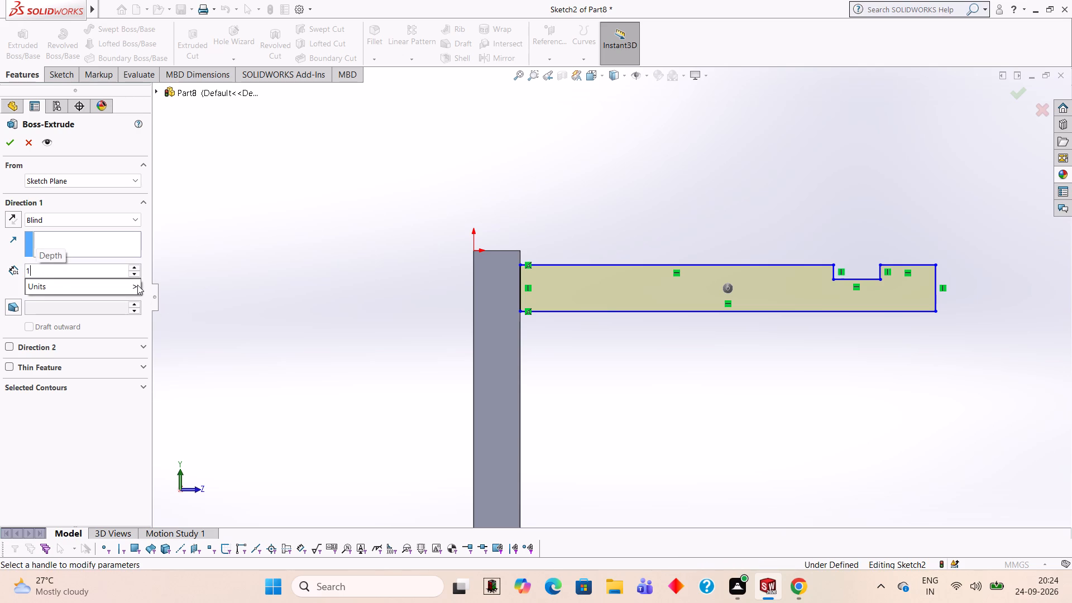
text(04)
key(Return)
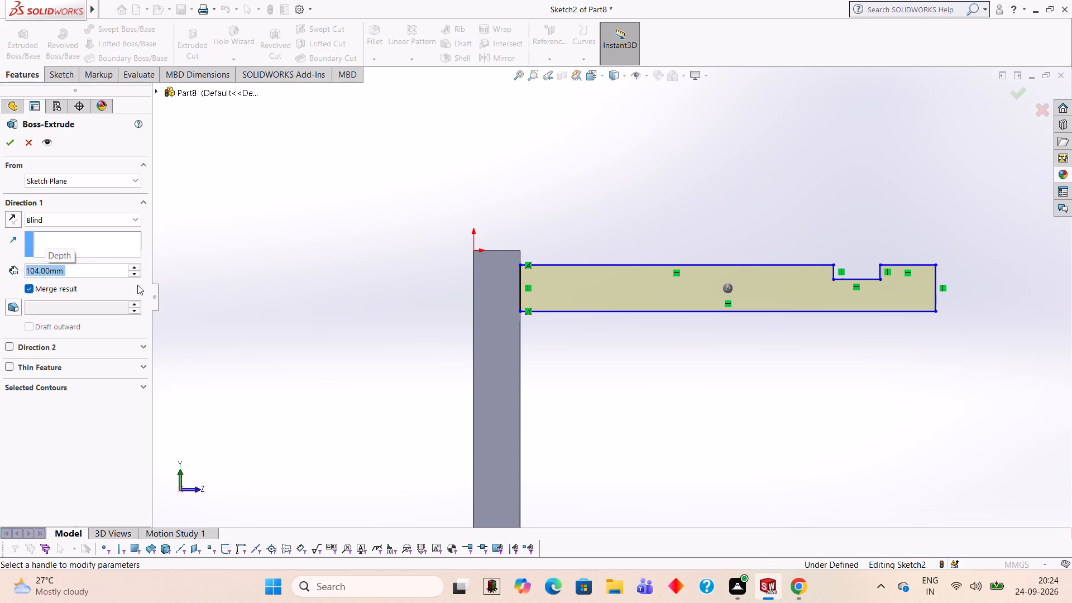
middle_drag(746, 373, 623, 373)
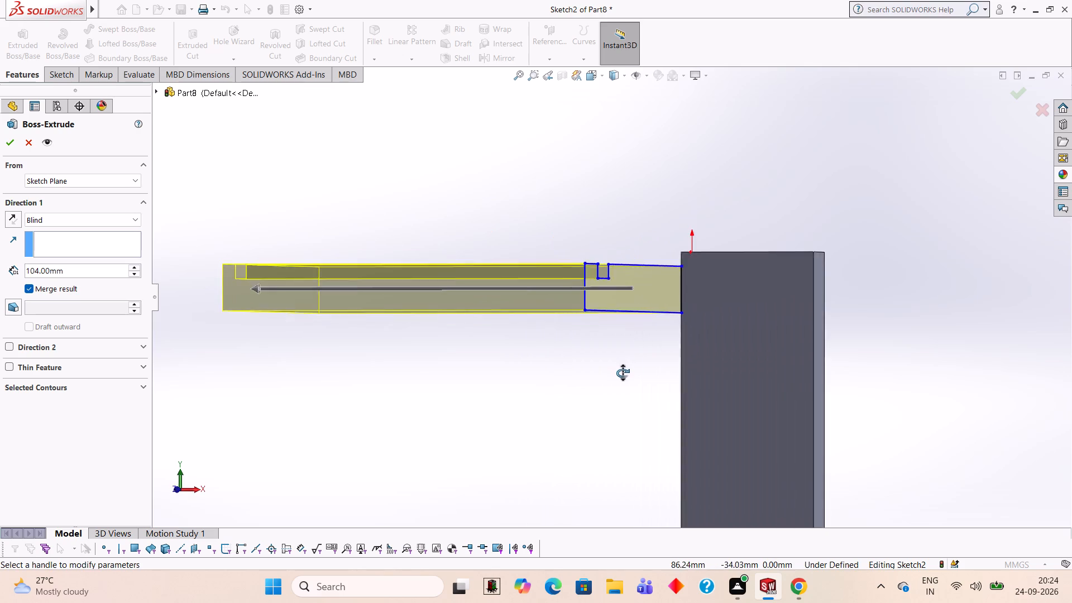
middle_drag(623, 373, 638, 371)
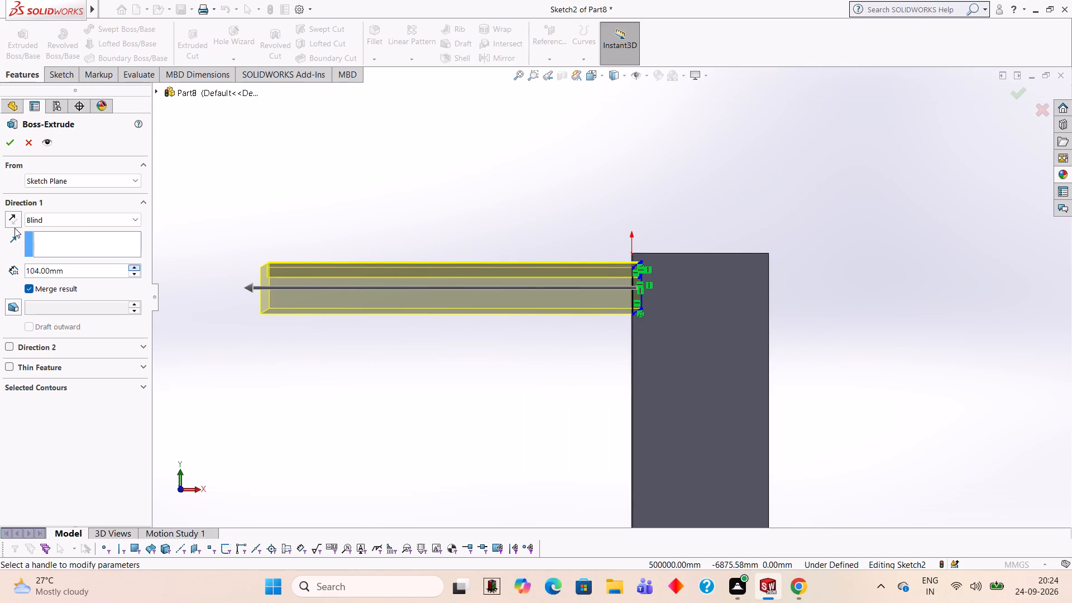
click(15, 218)
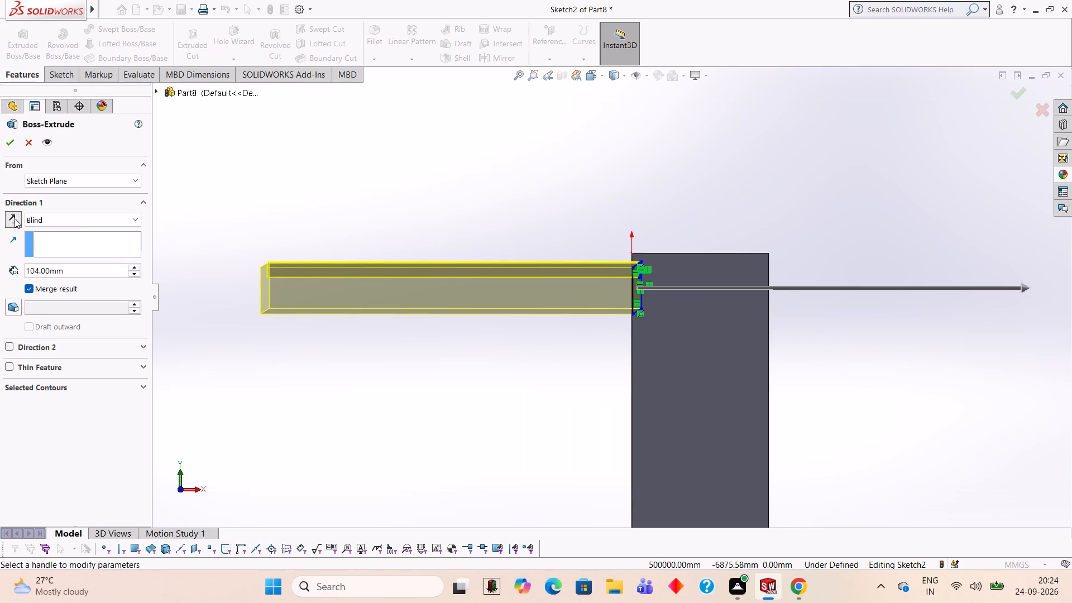
click(11, 147)
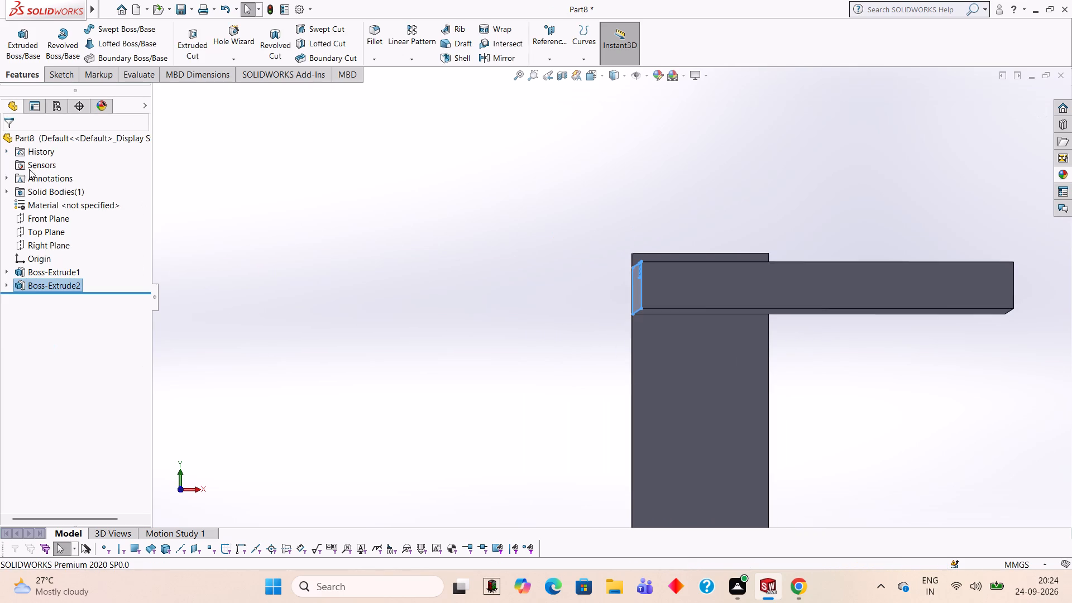
Start a sketch on the underside of the extruded notched arm and view that face straight on.
click(486, 375)
middle_click(468, 344)
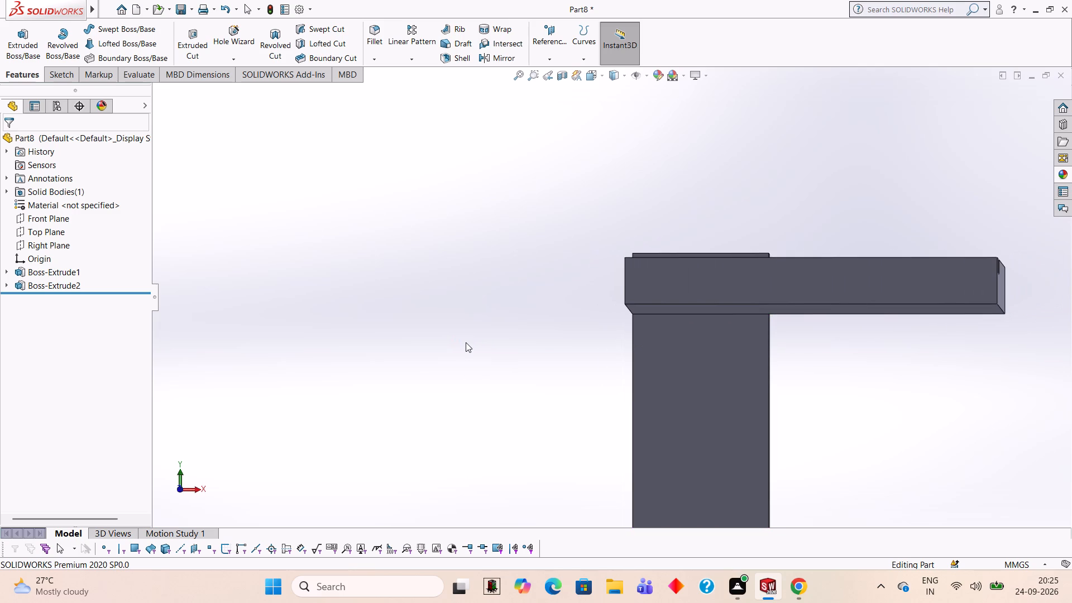
middle_drag(851, 422, 855, 368)
scroll(855, 368, up, 4)
middle_drag(855, 368, 873, 430)
scroll(855, 368, down, 1)
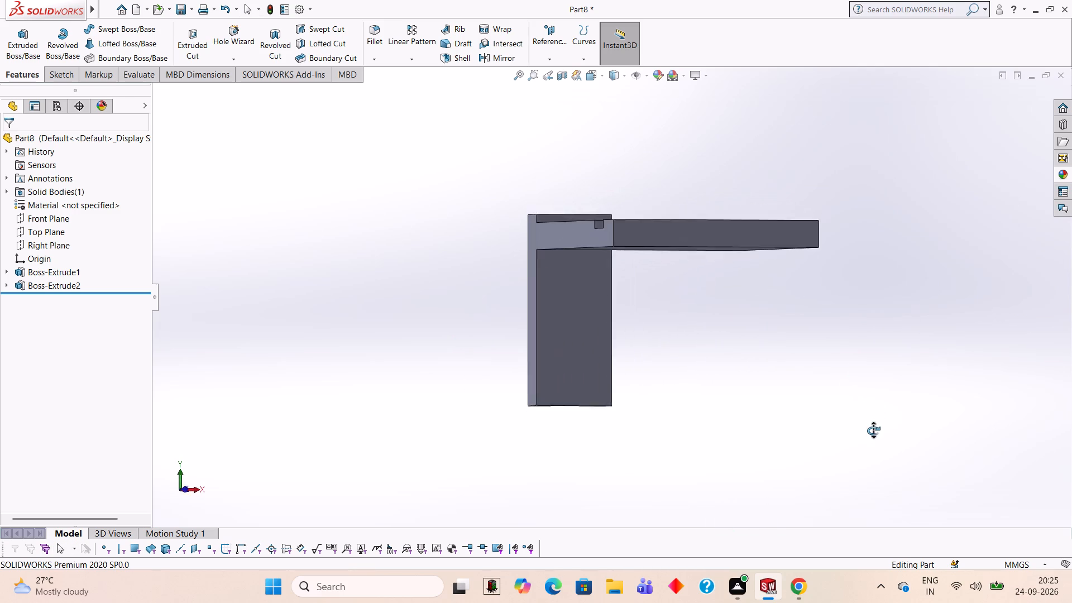
middle_drag(873, 430, 841, 255)
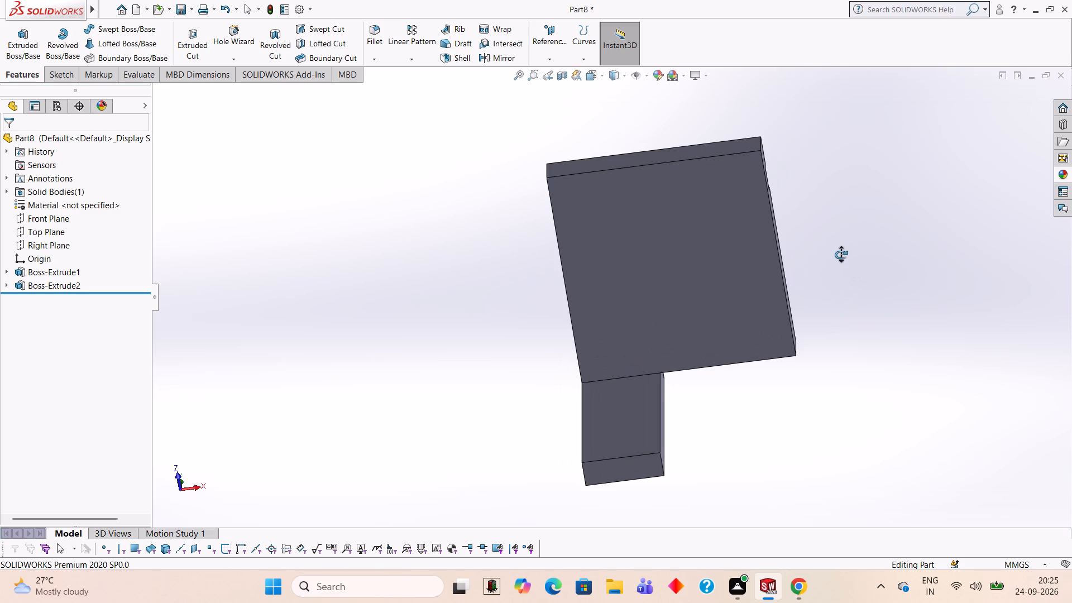
middle_drag(841, 255, 851, 203)
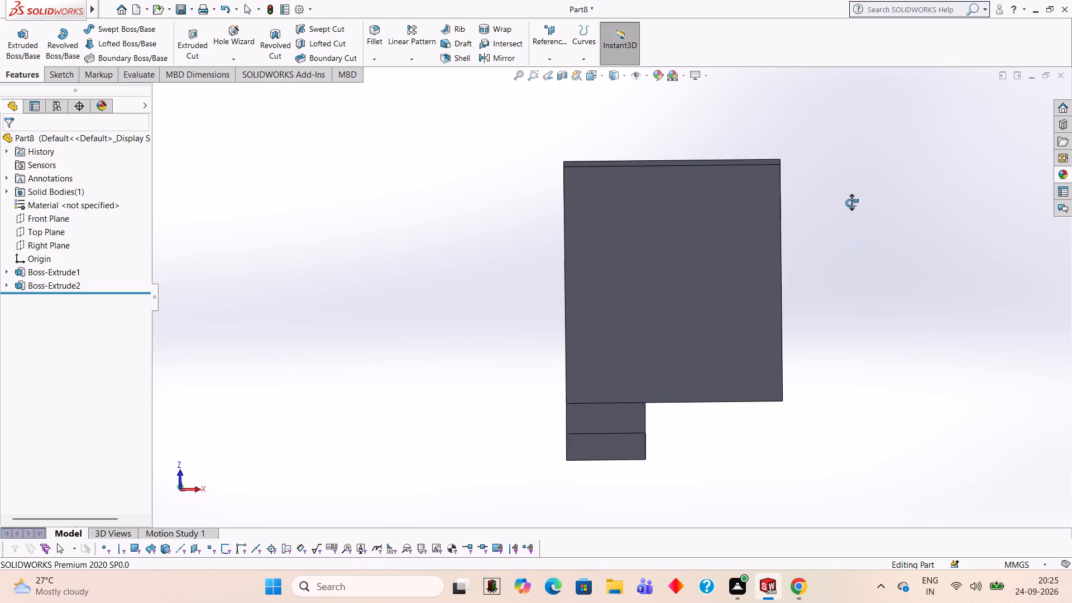
middle_drag(851, 203, 855, 198)
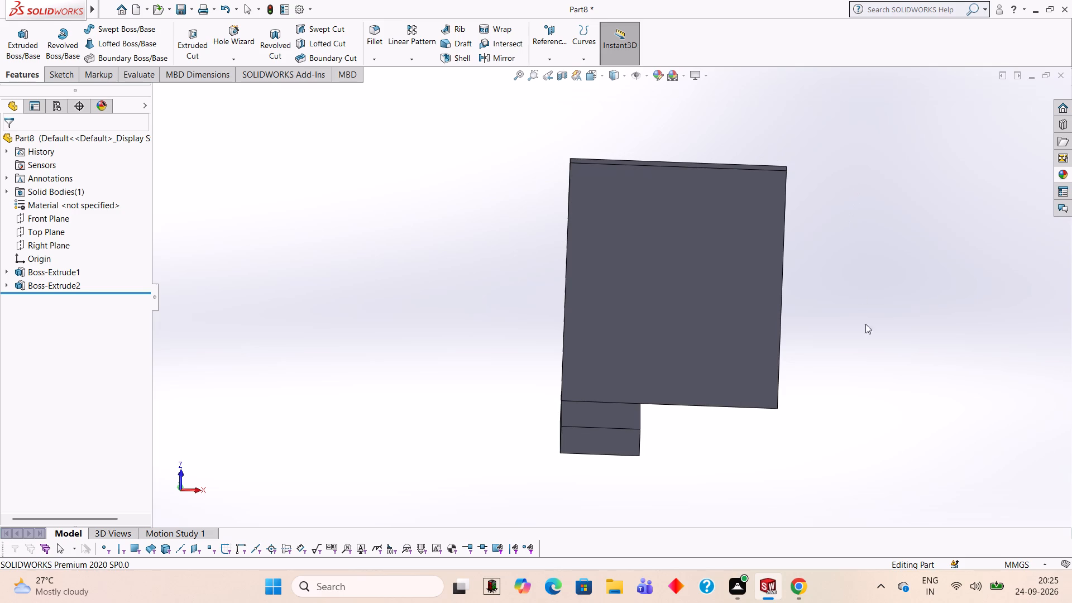
scroll(911, 250, up, 1)
middle_click(911, 250)
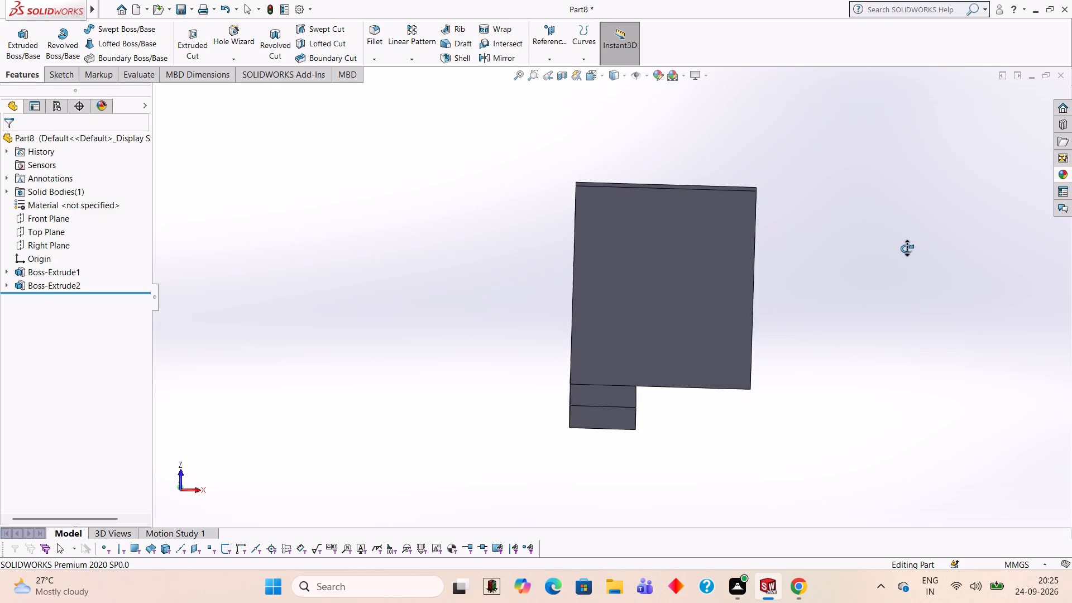
click(673, 270)
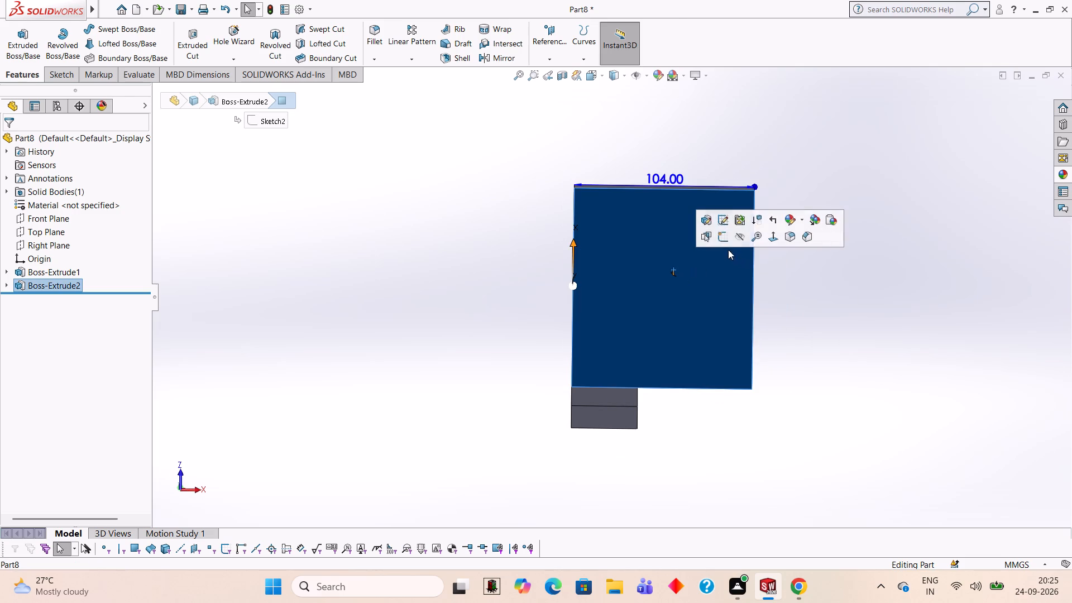
click(728, 240)
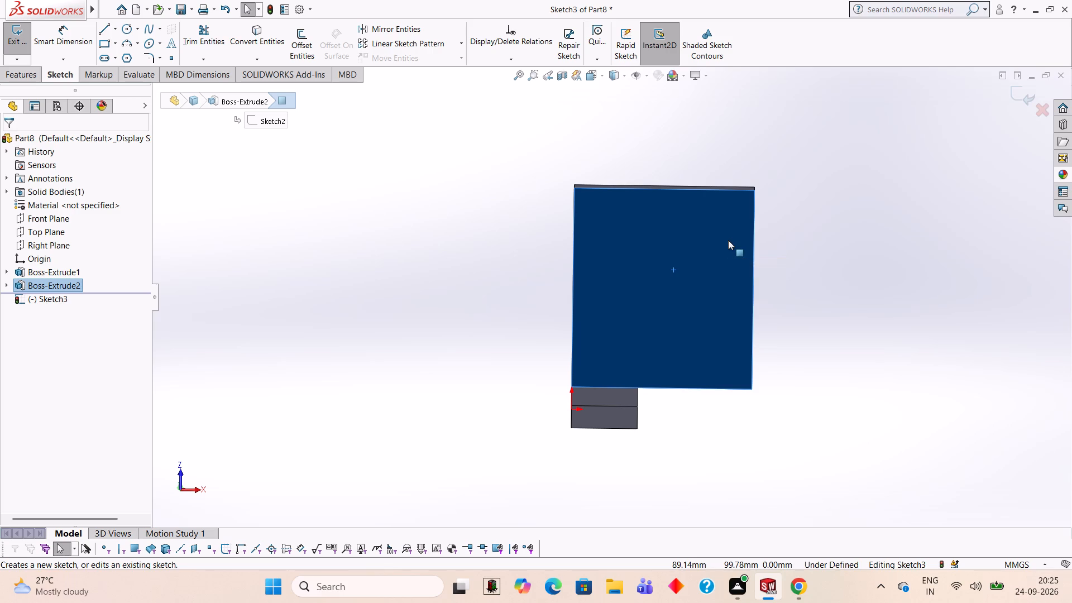
key(ctrl+8)
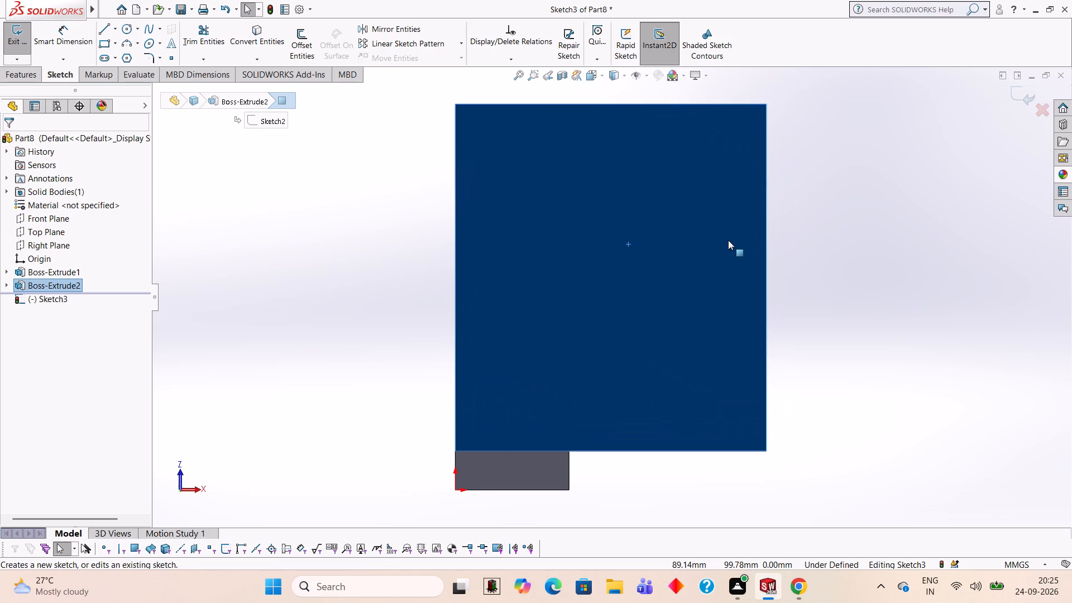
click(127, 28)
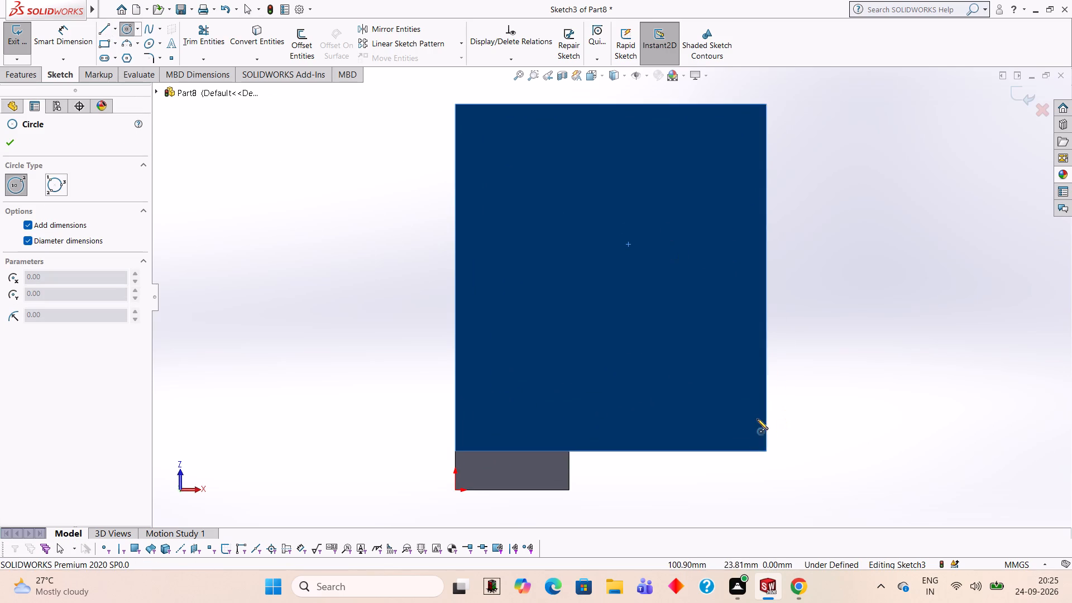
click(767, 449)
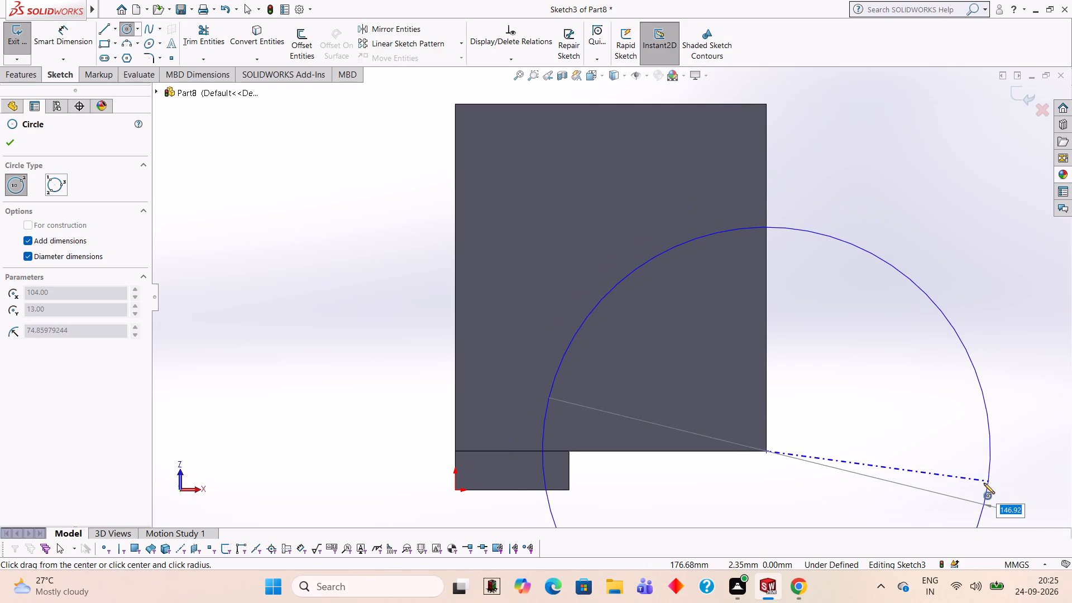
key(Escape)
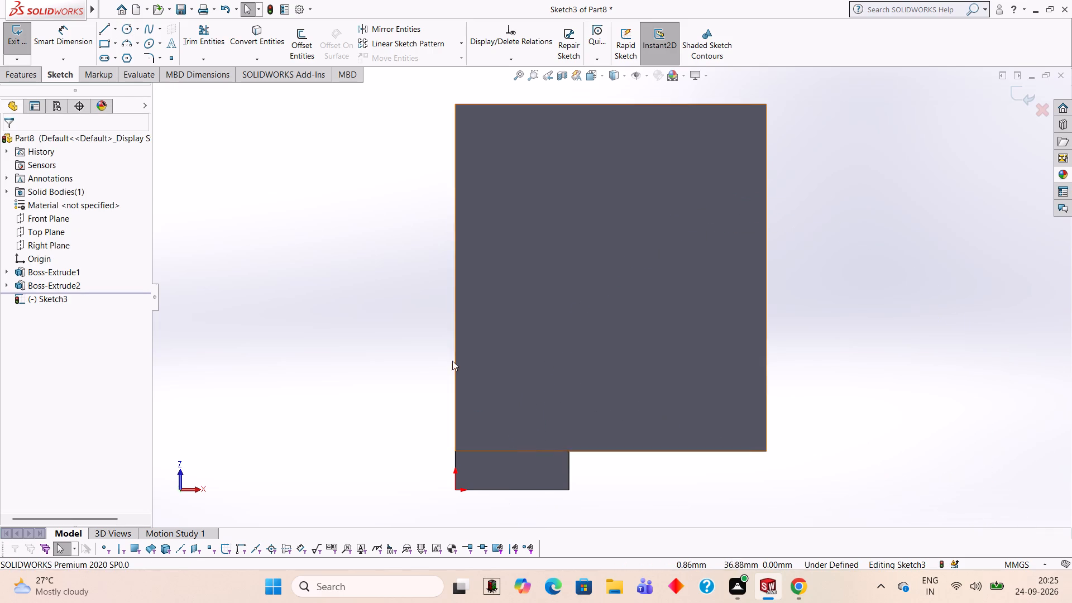
With automatic and diameter dimensions turned off, sketch a 75 mm radius circle centred on the underside's overhanging corner on the plate-side edge.
click(130, 28)
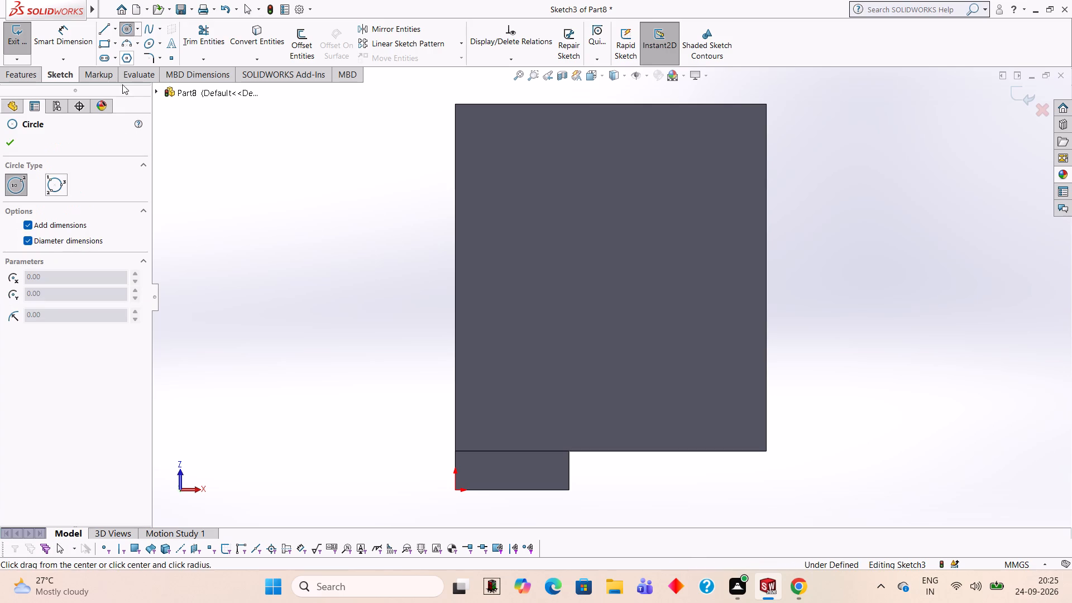
click(31, 224)
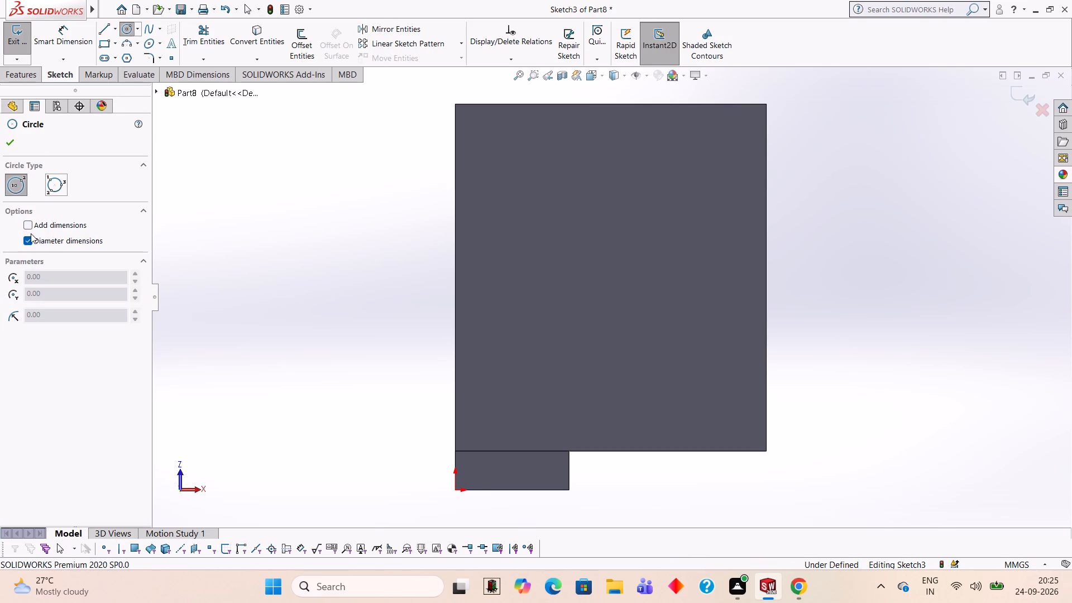
click(26, 239)
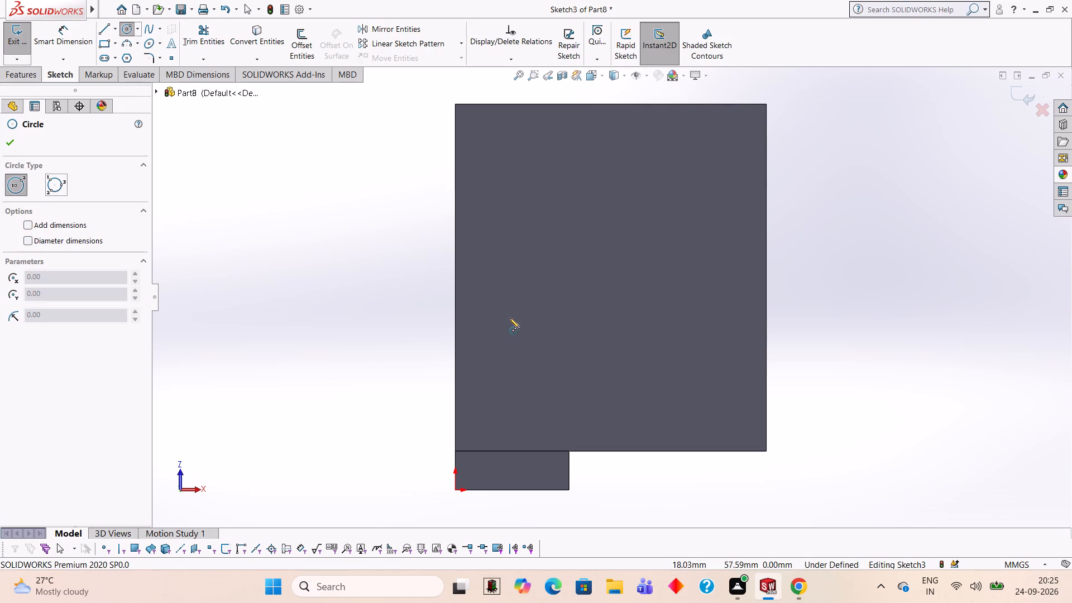
click(765, 452)
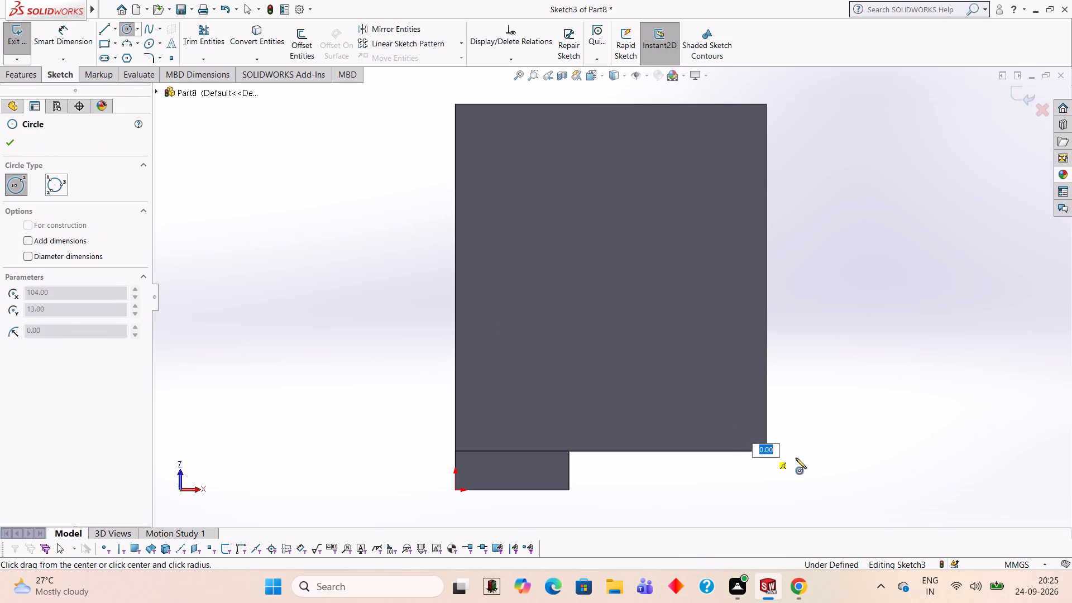
text(75)
key(Return)
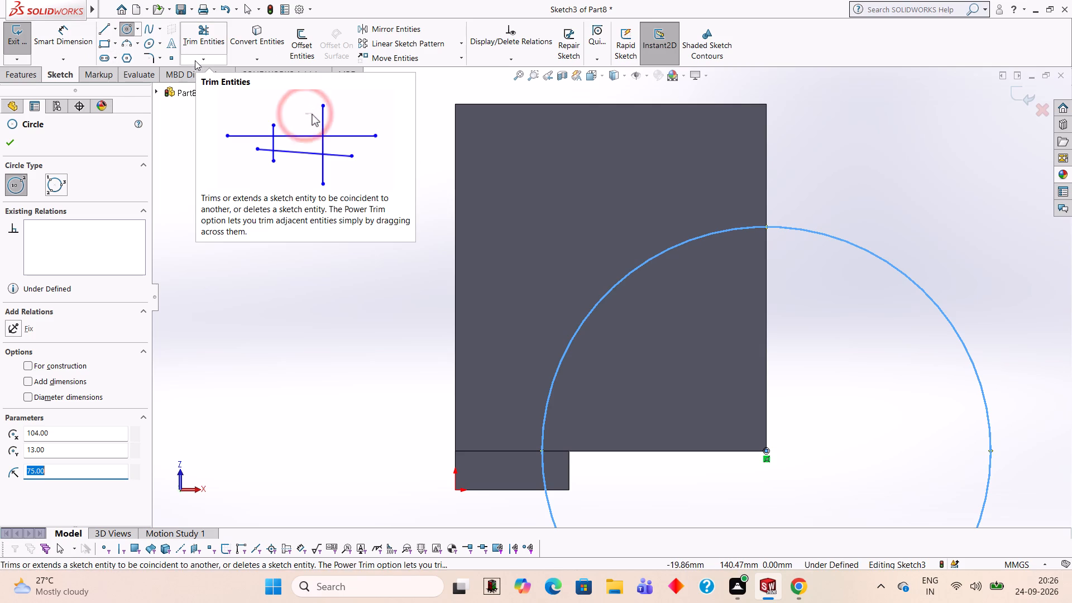
Draw 75 mm lines along the underside's two edges, from the circle's upper quadrant point to its centre and on to its left quadrant point.
click(103, 30)
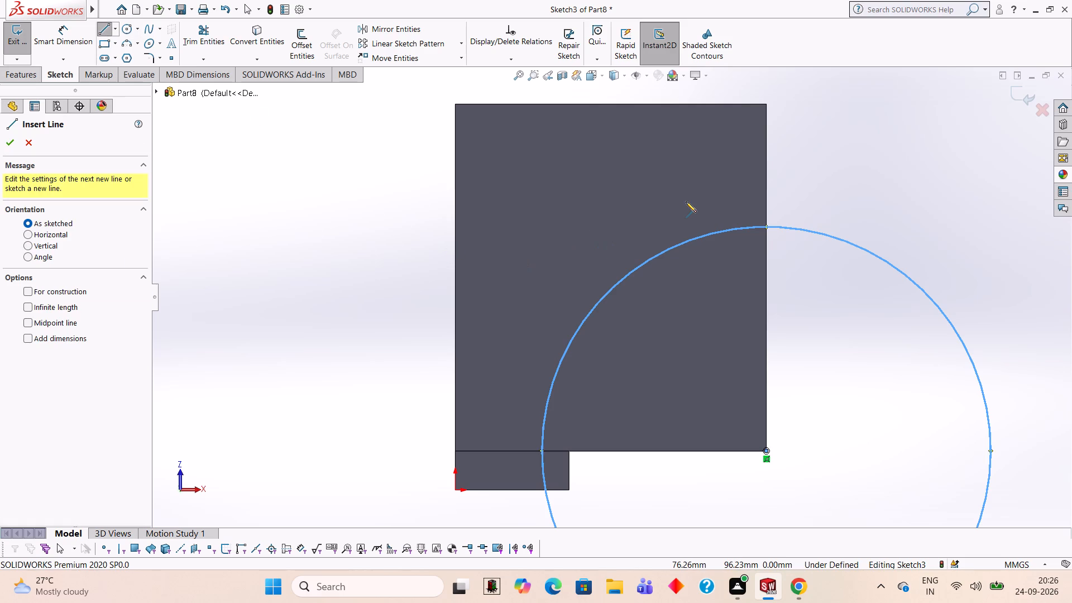
click(766, 226)
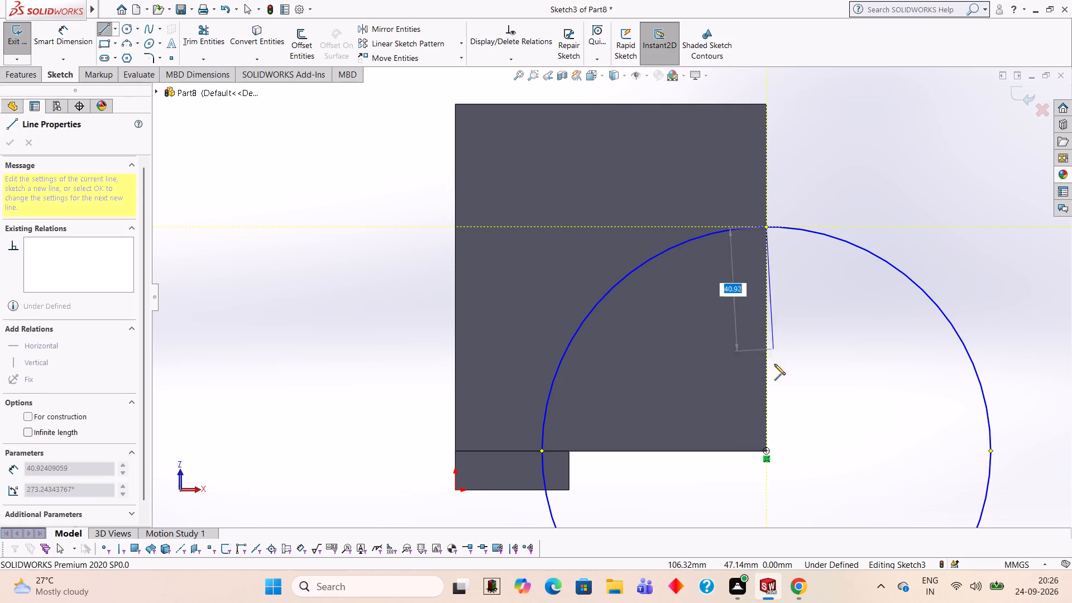
click(767, 452)
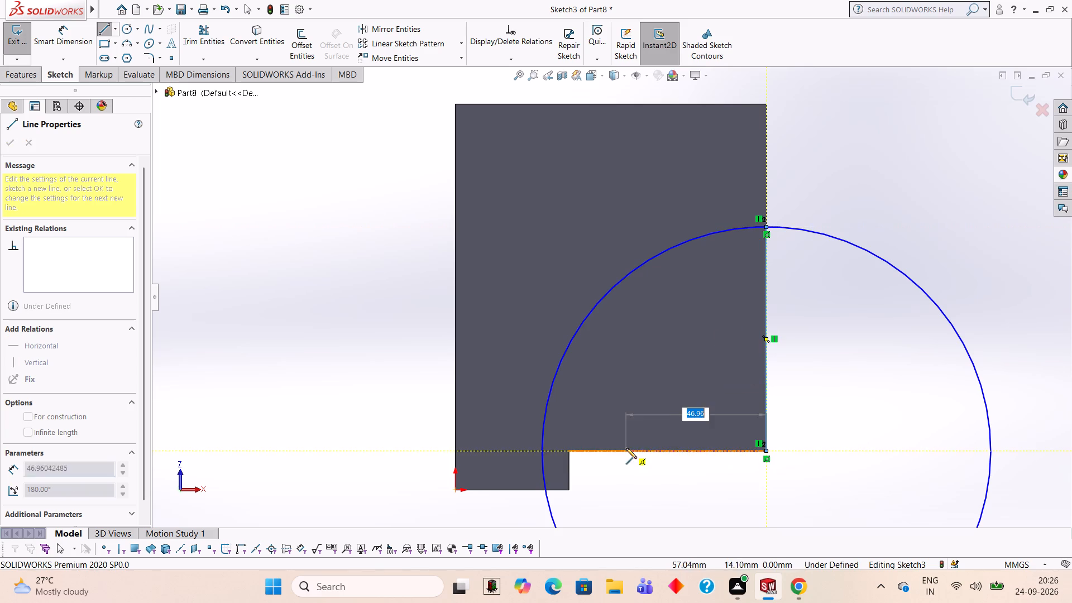
click(542, 451)
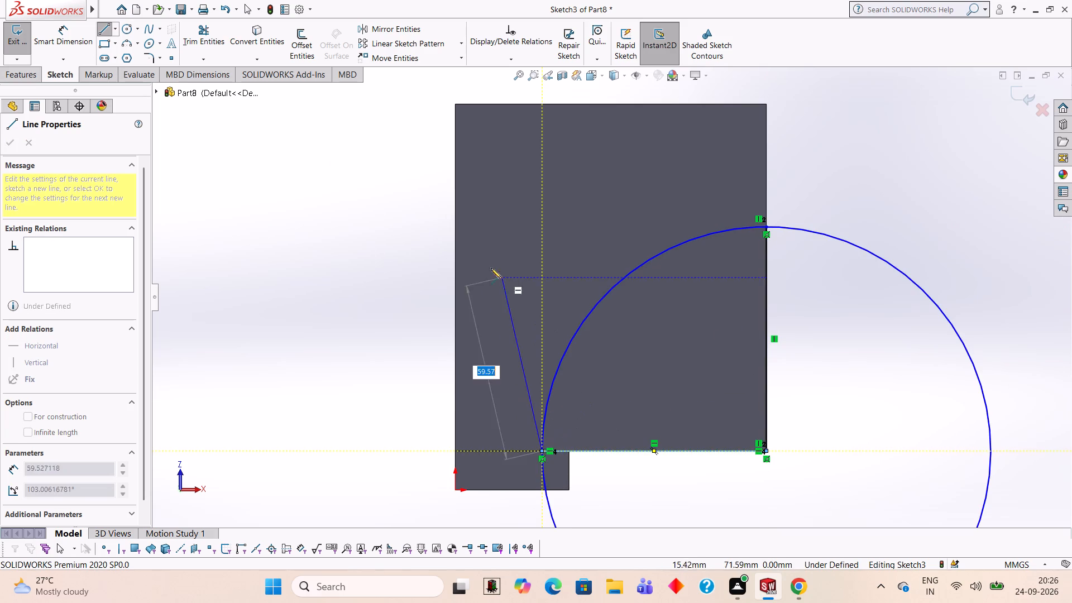
Trim the circle to the quarter arc lying on the underside face and trim away the horizontal line along the plate-side edge.
click(216, 42)
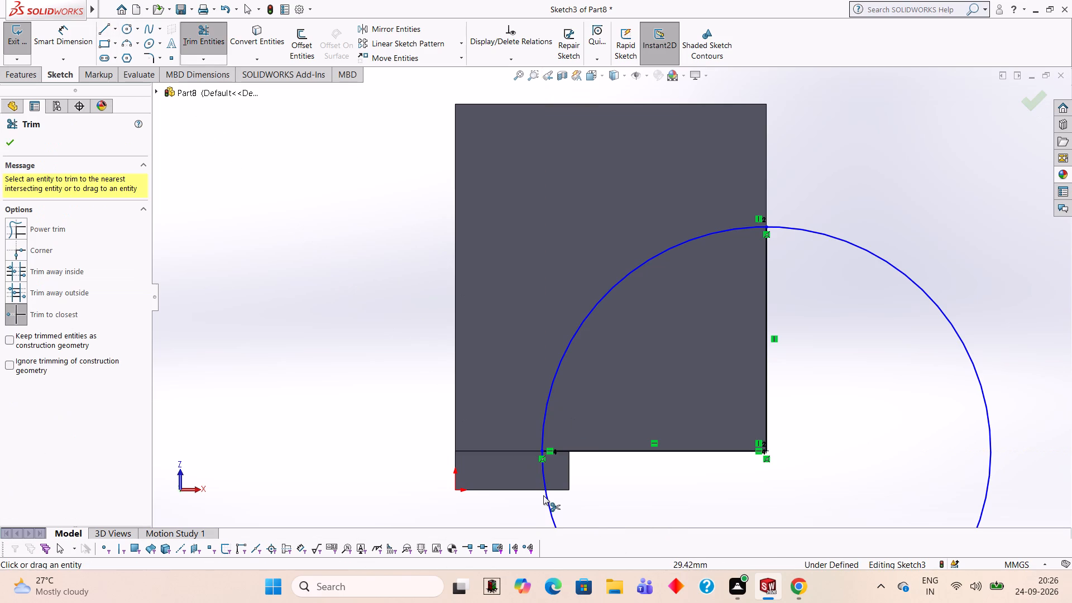
click(543, 495)
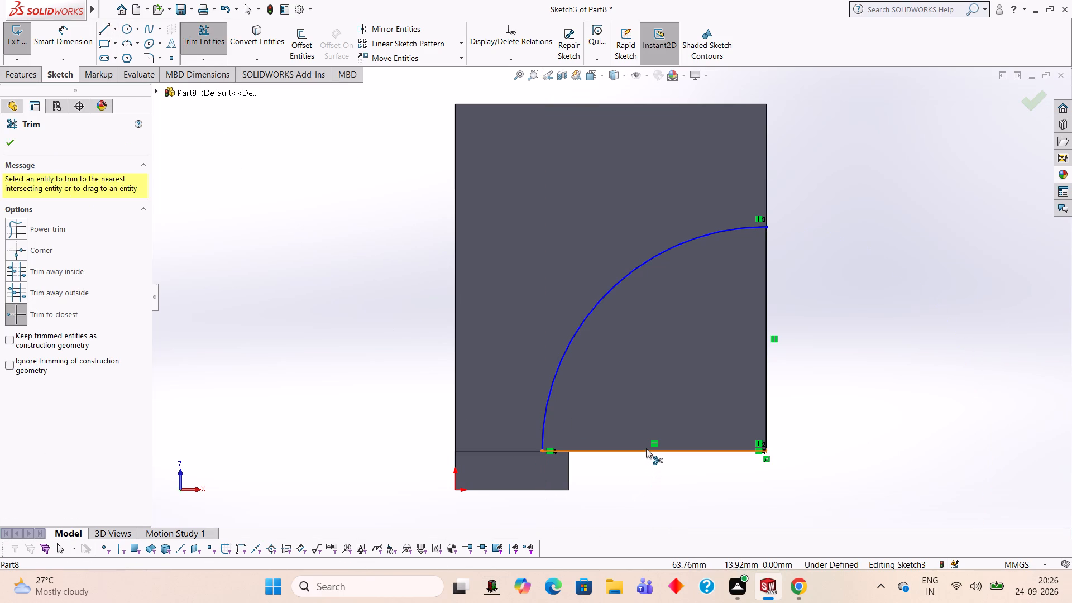
click(646, 448)
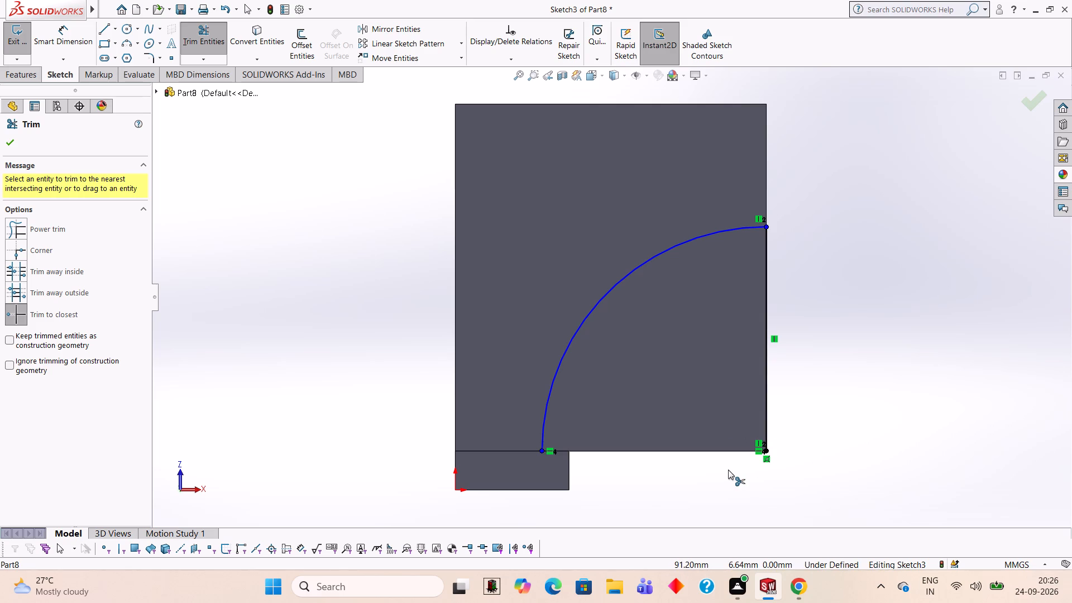
Undo the last trim to bring back the horizontal line along the plate-side edge.
key(ctrl+z)
Cut-extrude the closed quarter-circle profile to a blind depth of 13 mm into the arm.
middle_drag(798, 452, 806, 499)
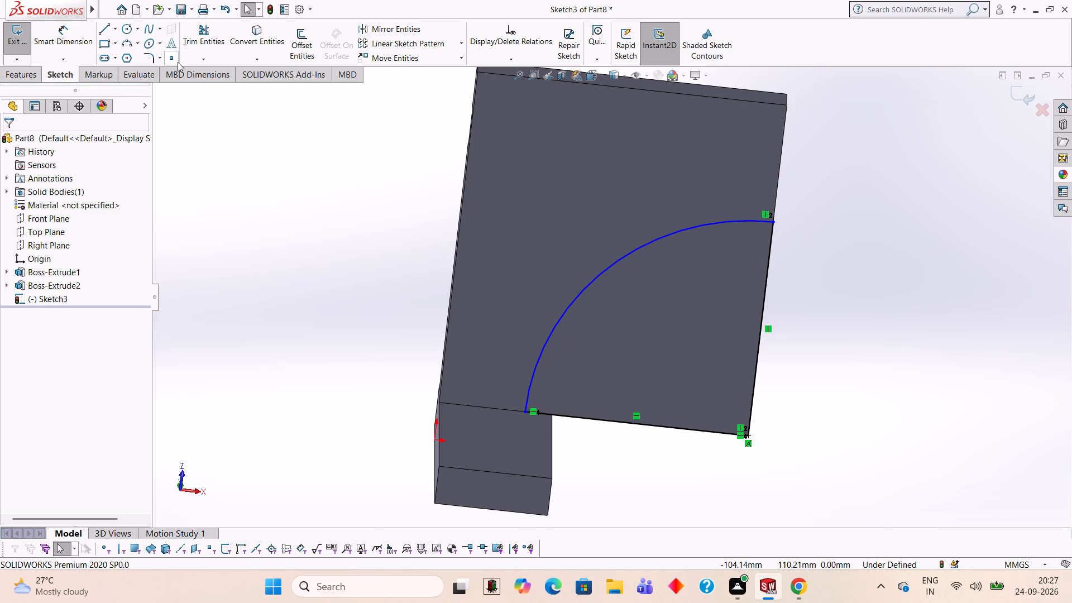
click(34, 73)
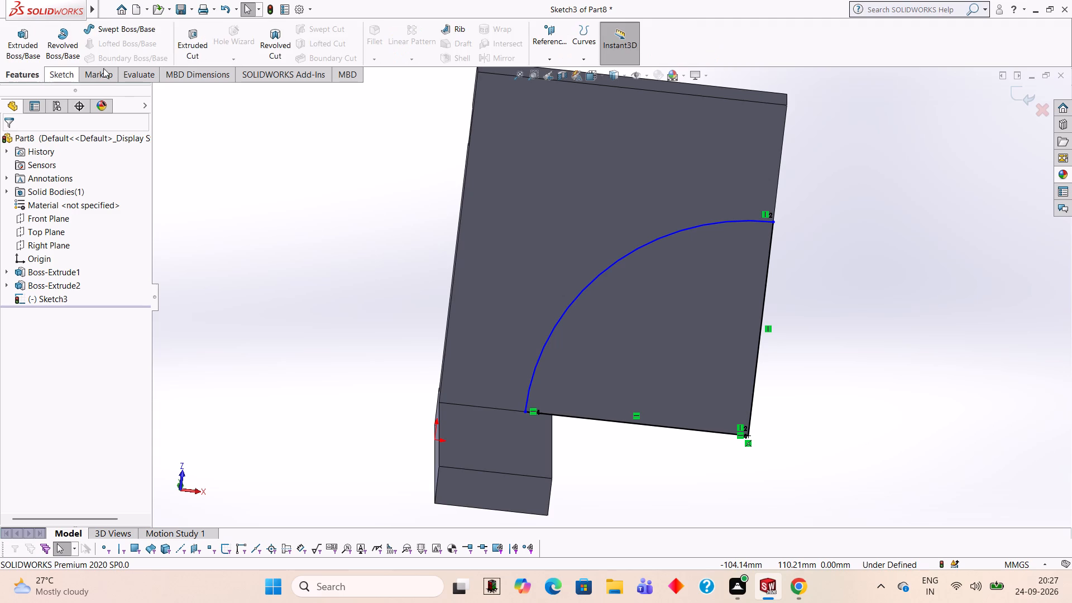
click(190, 49)
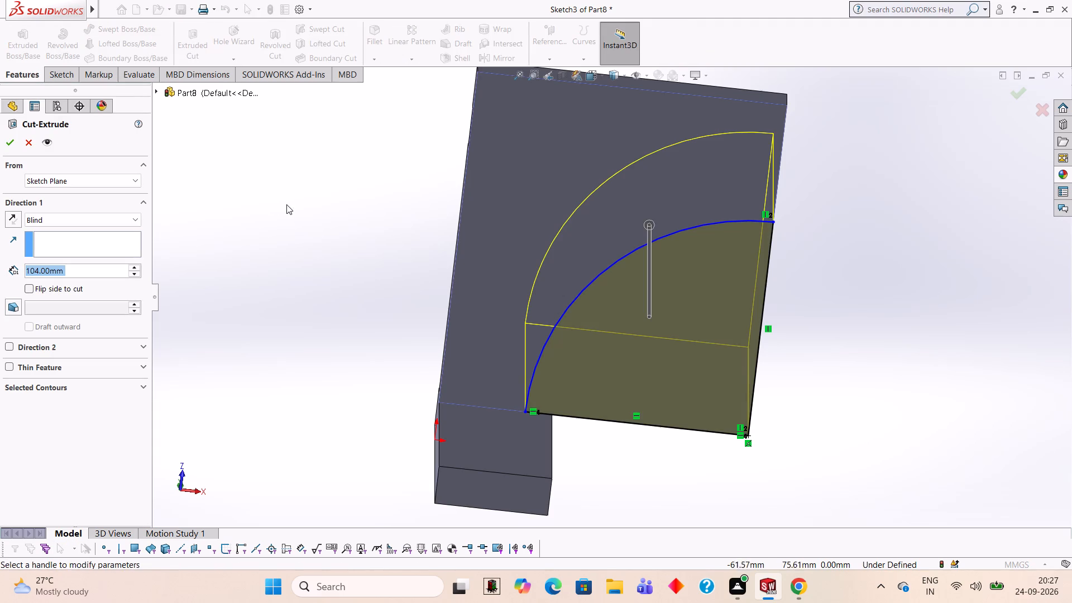
middle_drag(288, 204, 280, 345)
scroll(279, 343, down, 1)
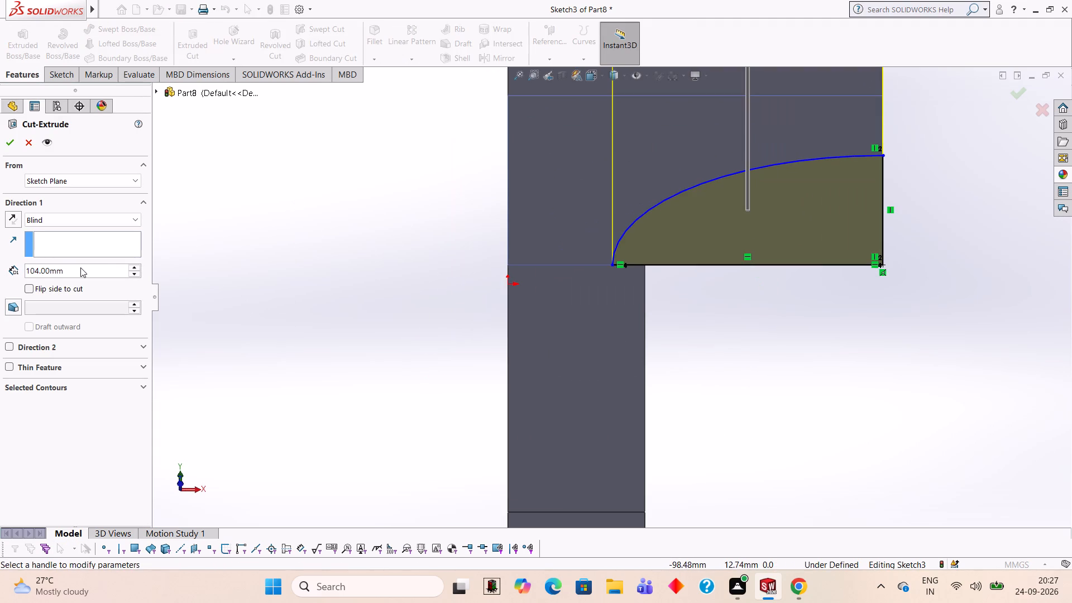
click(80, 267)
key(BackSpace)
key(BackSpace)
key(BackSpace)
key(BackSpace)
key(BackSpace)
key(BackSpace)
key(BackSpace)
key(BackSpace)
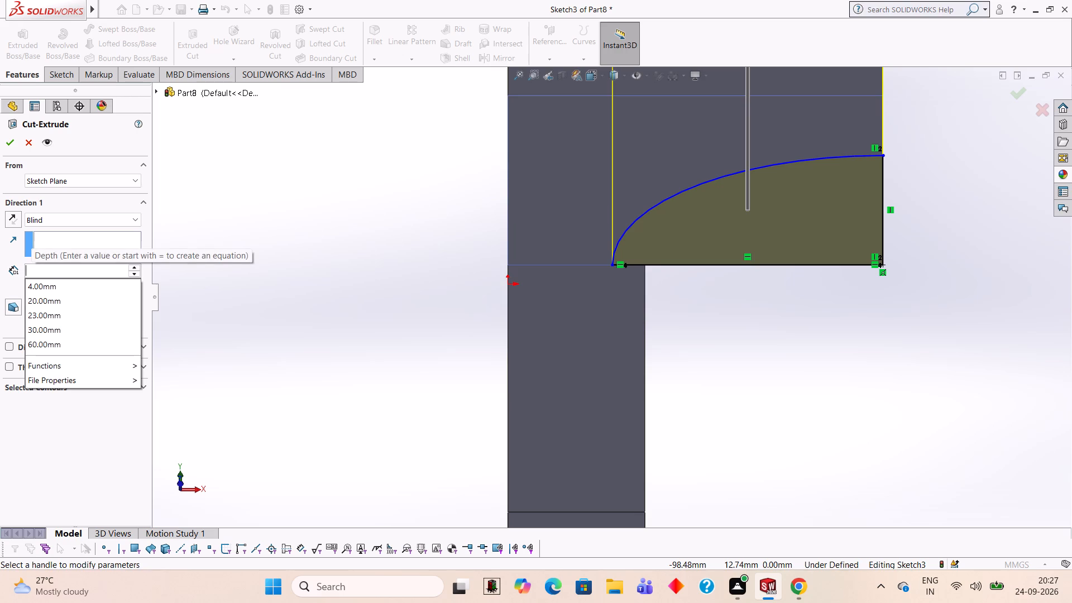
text(13)
key(Return)
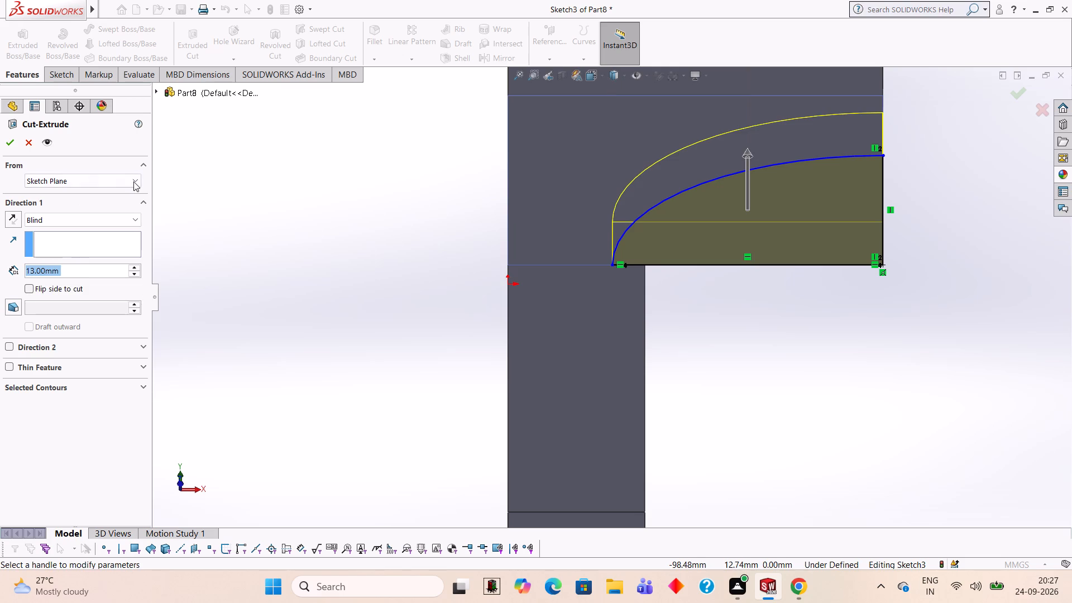
middle_drag(320, 226, 319, 309)
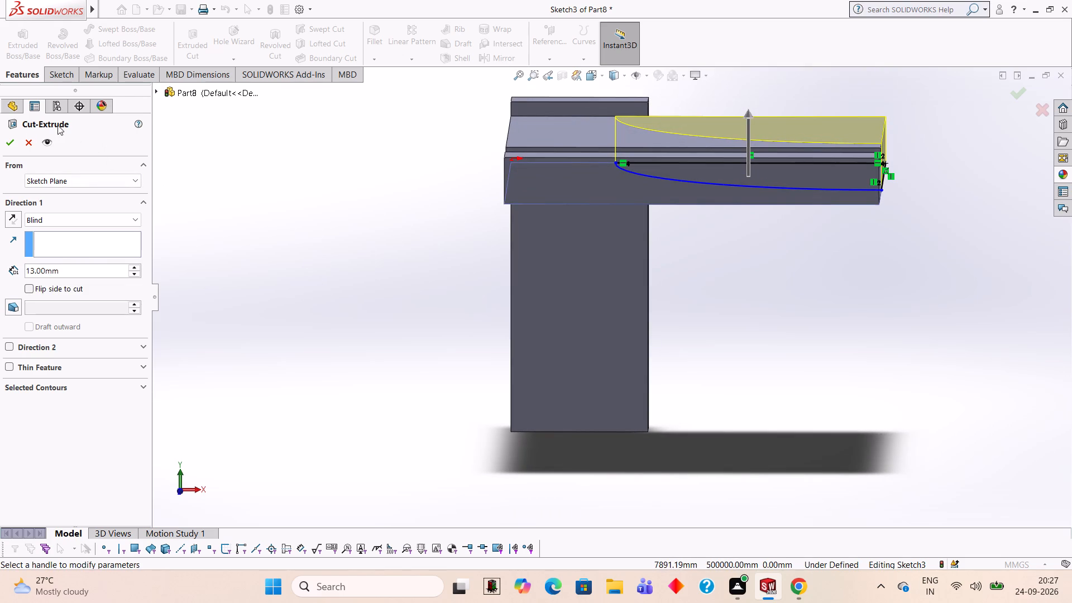
click(13, 140)
Examine the arm and its curved cutout from several angles.
drag(369, 252, 369, 244)
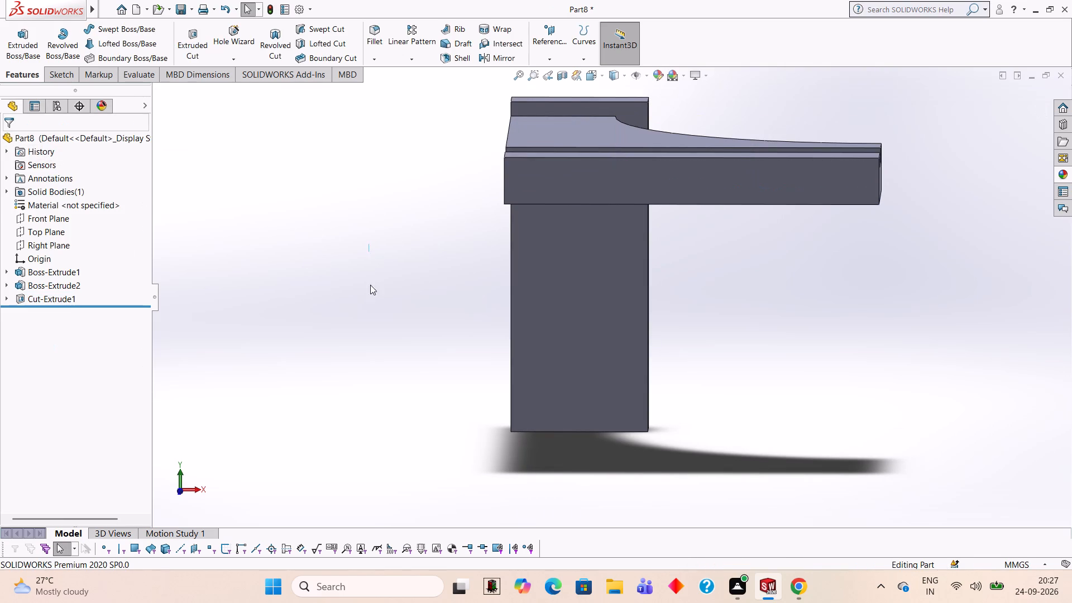
middle_drag(370, 304, 379, 363)
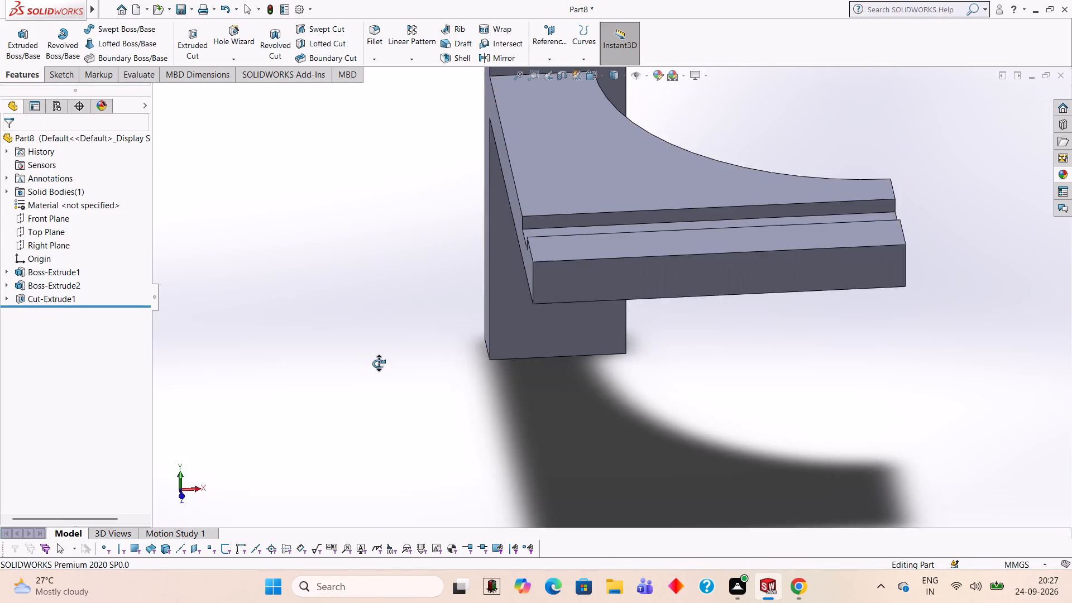
middle_drag(379, 363, 369, 273)
middle_drag(364, 350, 346, 260)
middle_drag(366, 381, 373, 294)
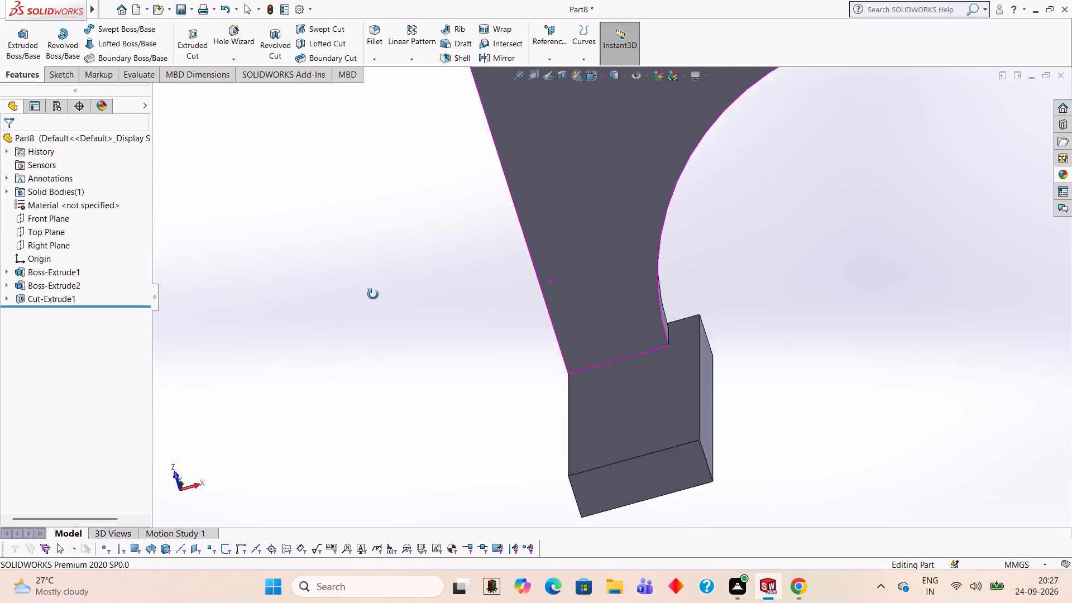
middle_drag(373, 294, 385, 283)
scroll(379, 295, up, 2)
middle_drag(371, 315, 380, 288)
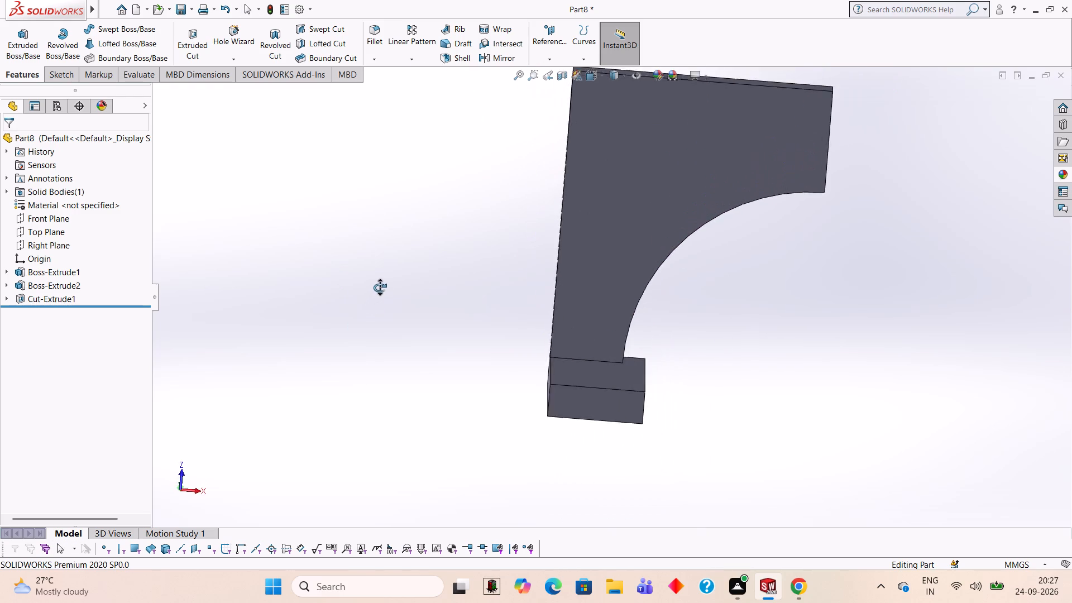
middle_drag(380, 288, 368, 274)
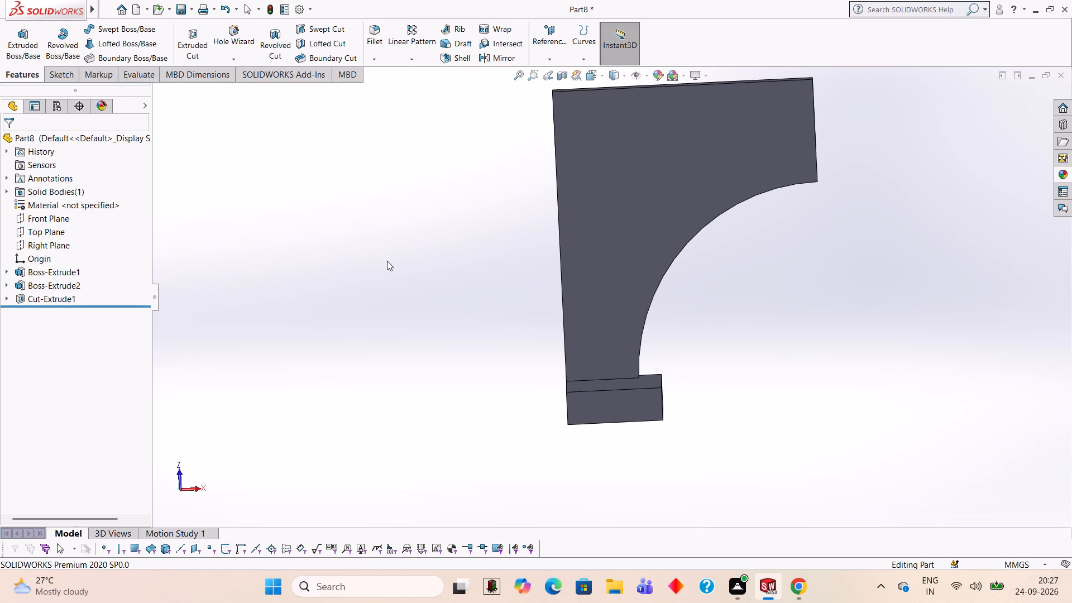
Start a sketch on the arm's underside face and view that face straight on.
click(634, 183)
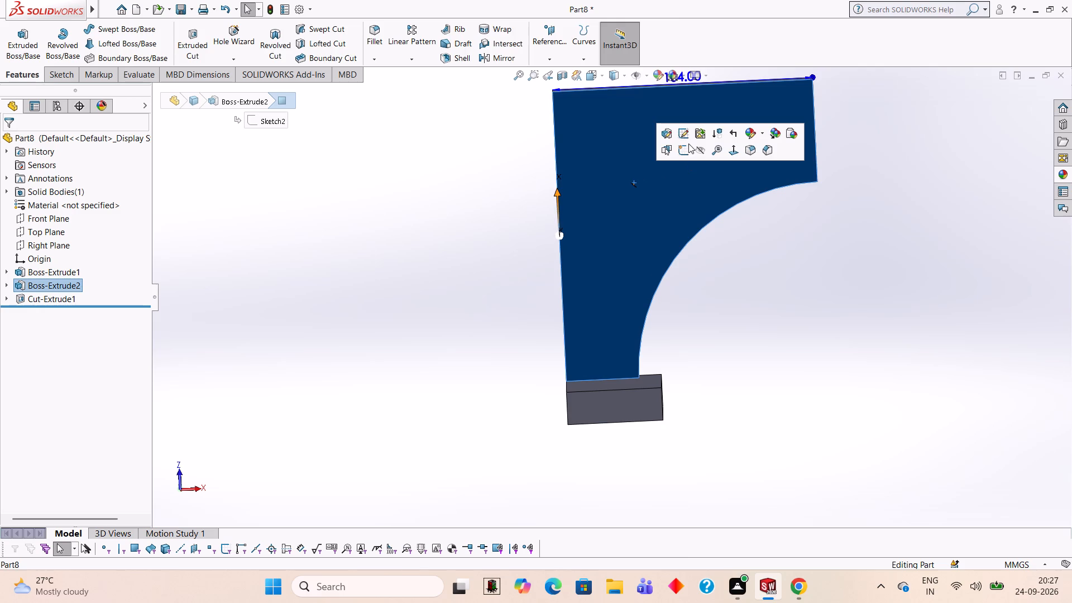
click(688, 143)
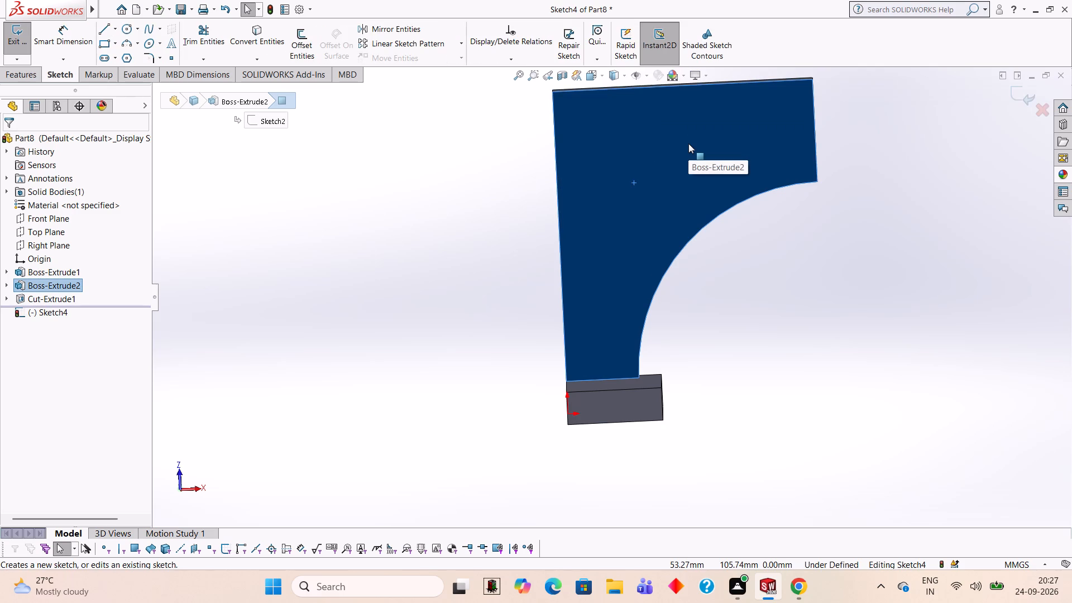
key(ctrl+8)
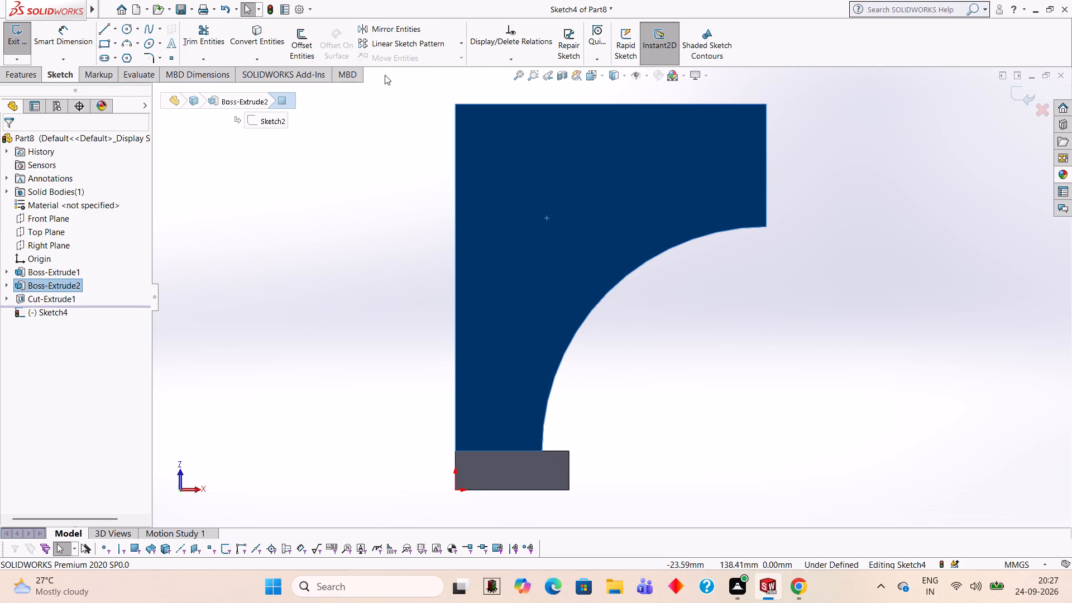
Sketch two 6.5 mm radius circles level with each other, about 48 mm apart, near the underside edge farthest from the plate.
click(127, 31)
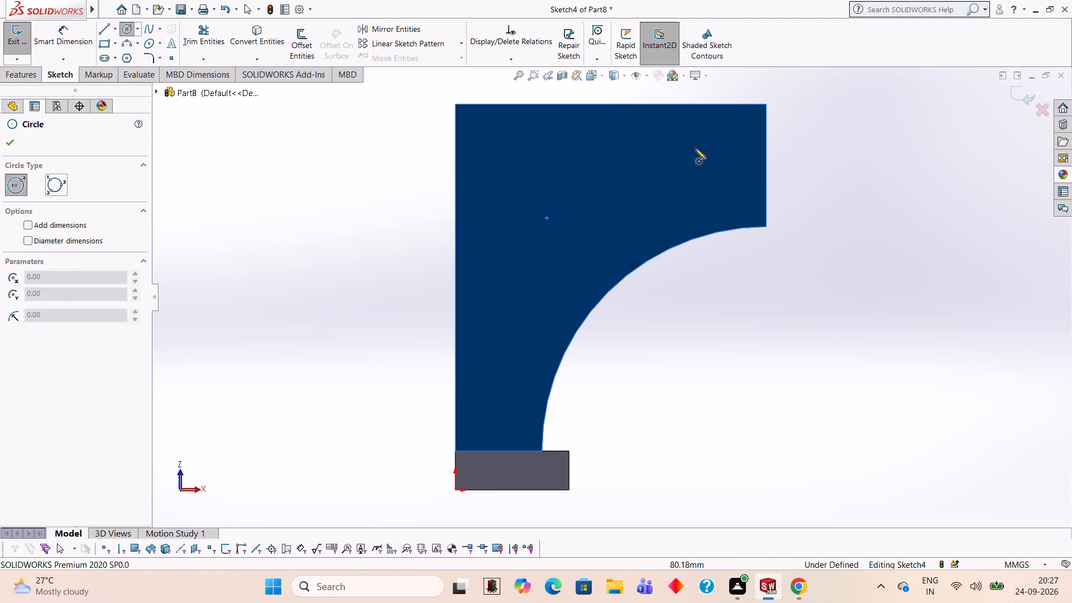
click(703, 161)
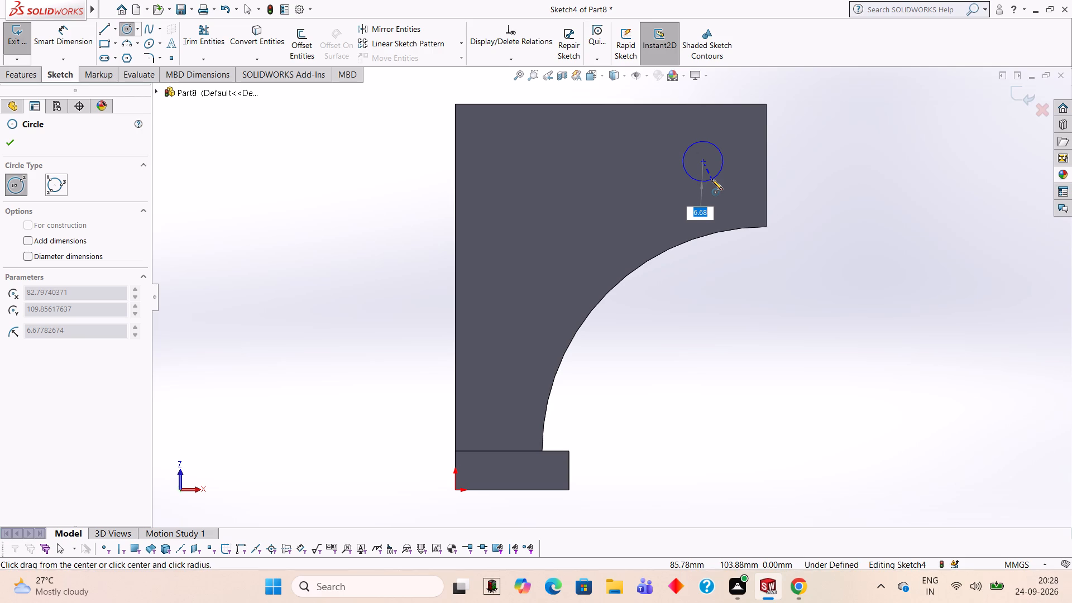
text(6.5)
key(Return)
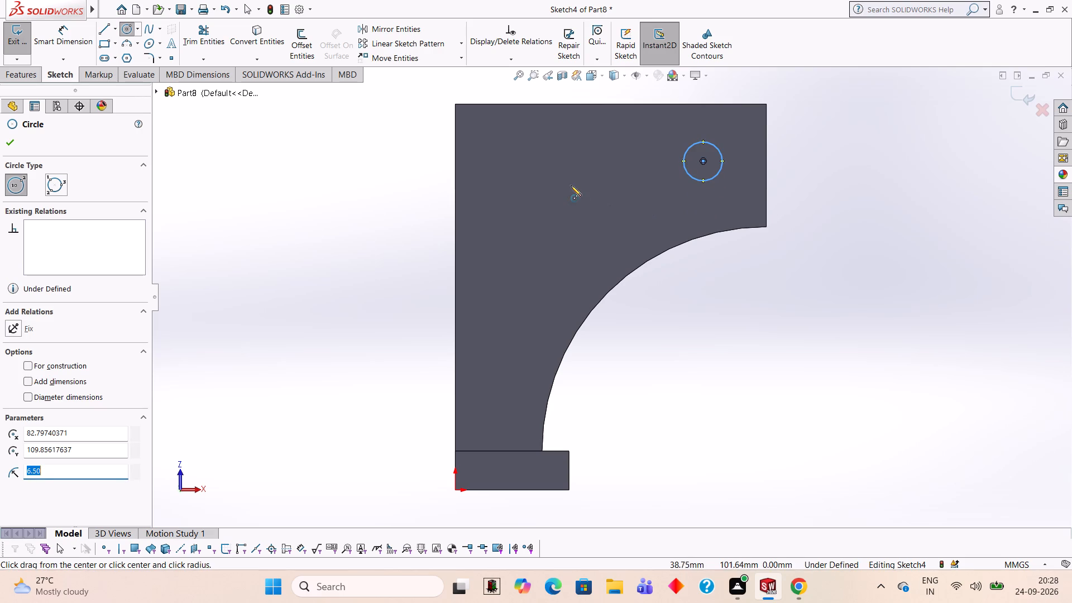
click(560, 162)
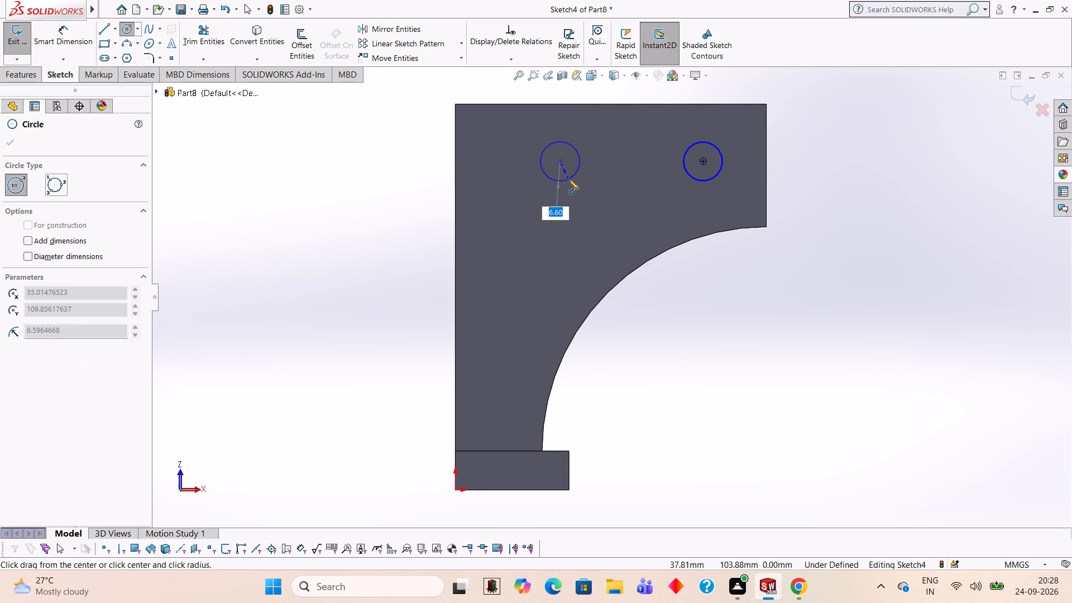
text(6.5)
key(Return)
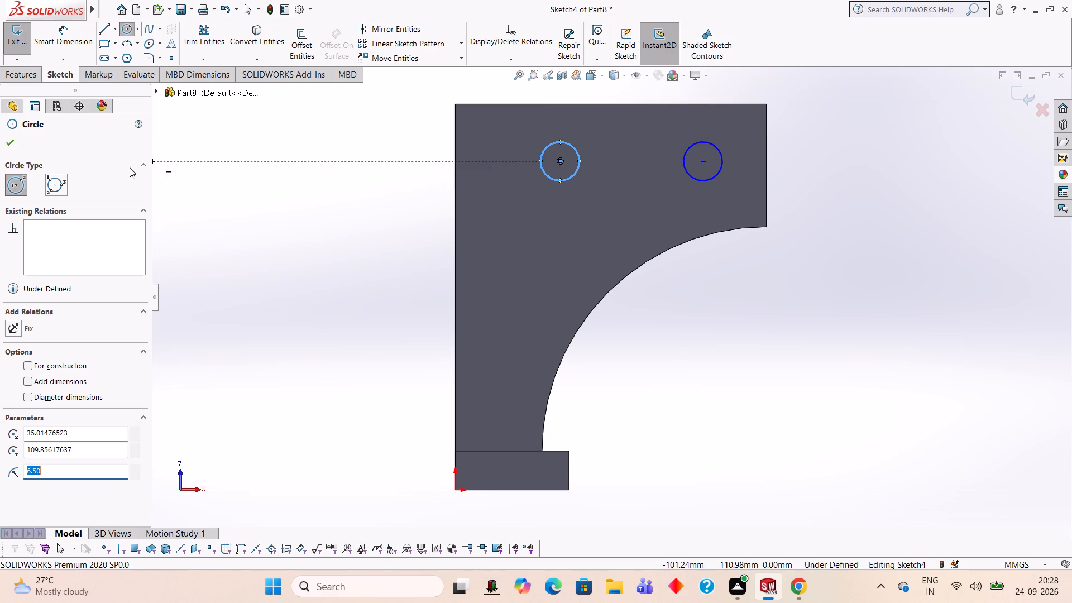
Dimension both circle centres 22 mm from the underside edge farthest from the plate.
click(73, 28)
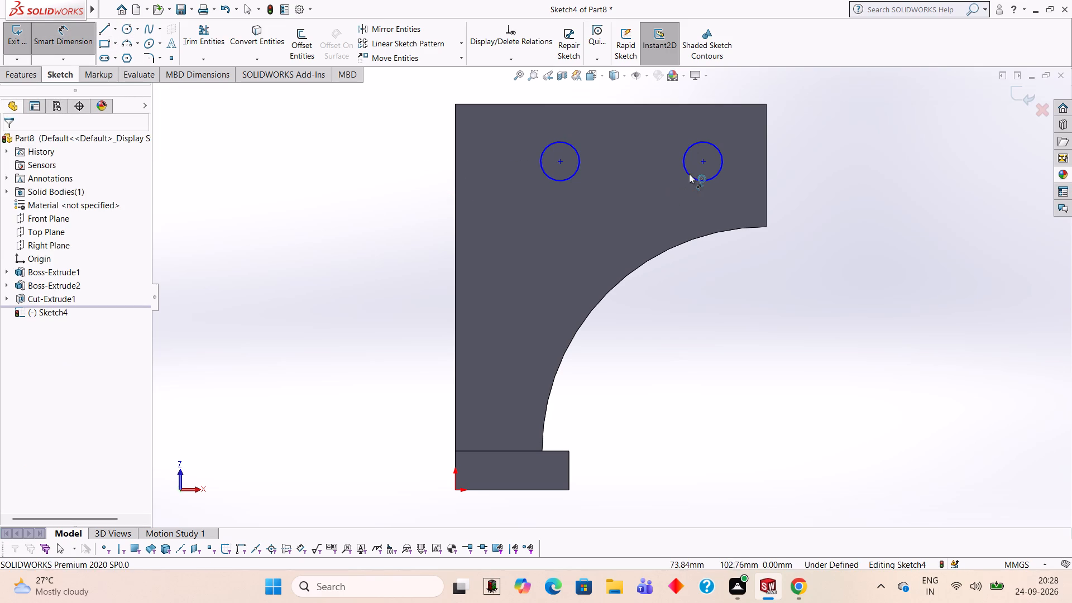
click(703, 160)
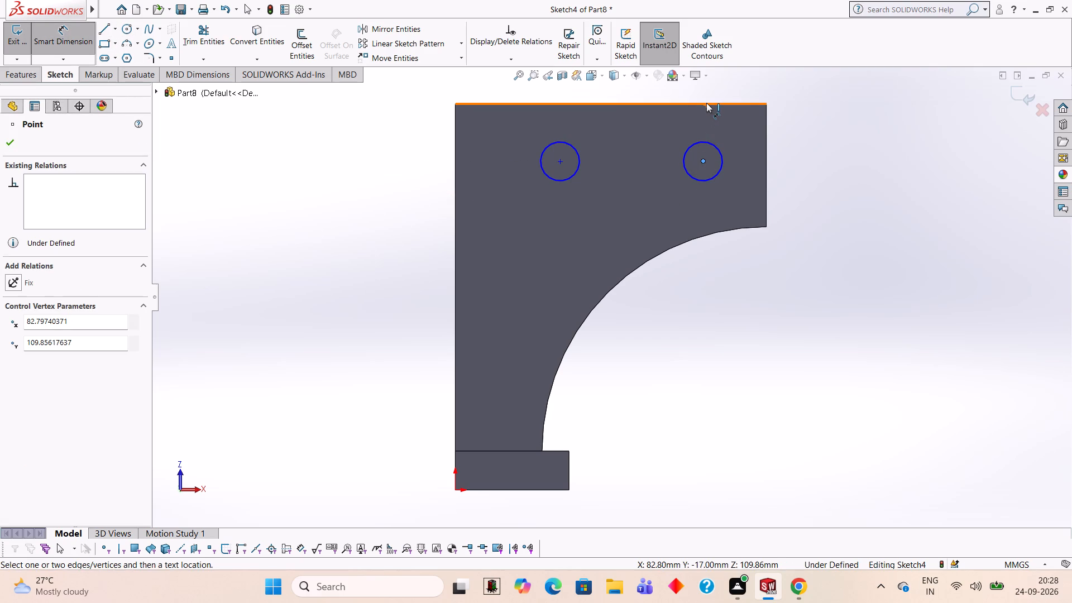
click(706, 103)
click(867, 116)
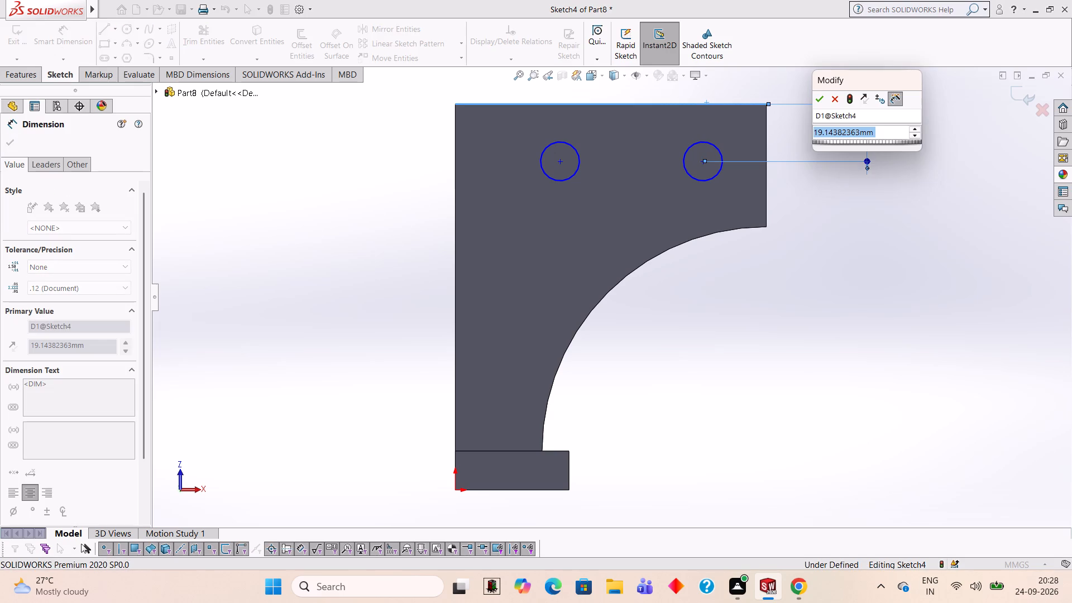
text(22)
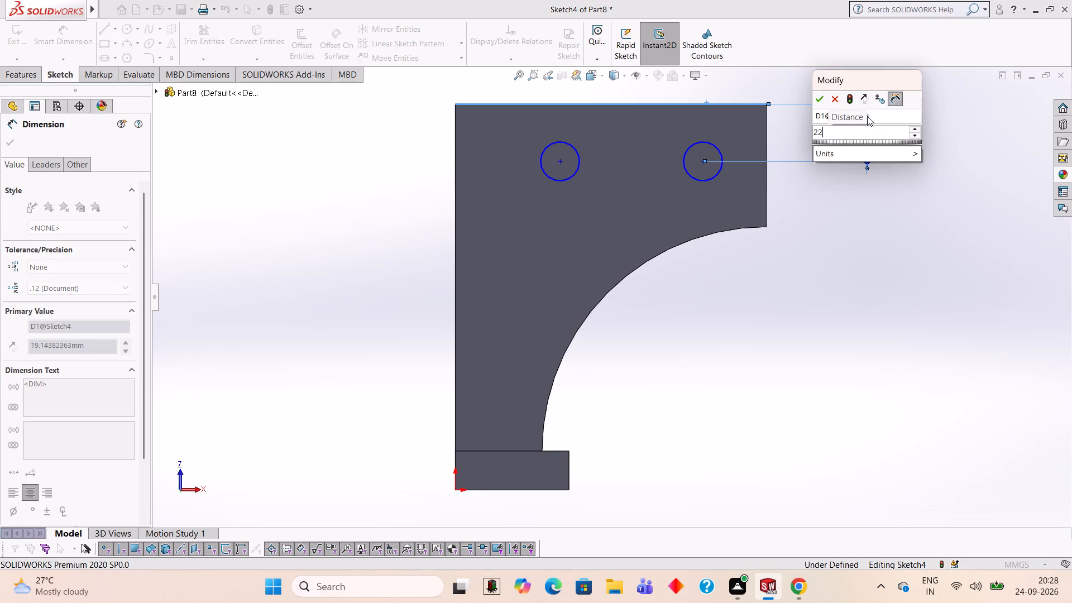
key(Return)
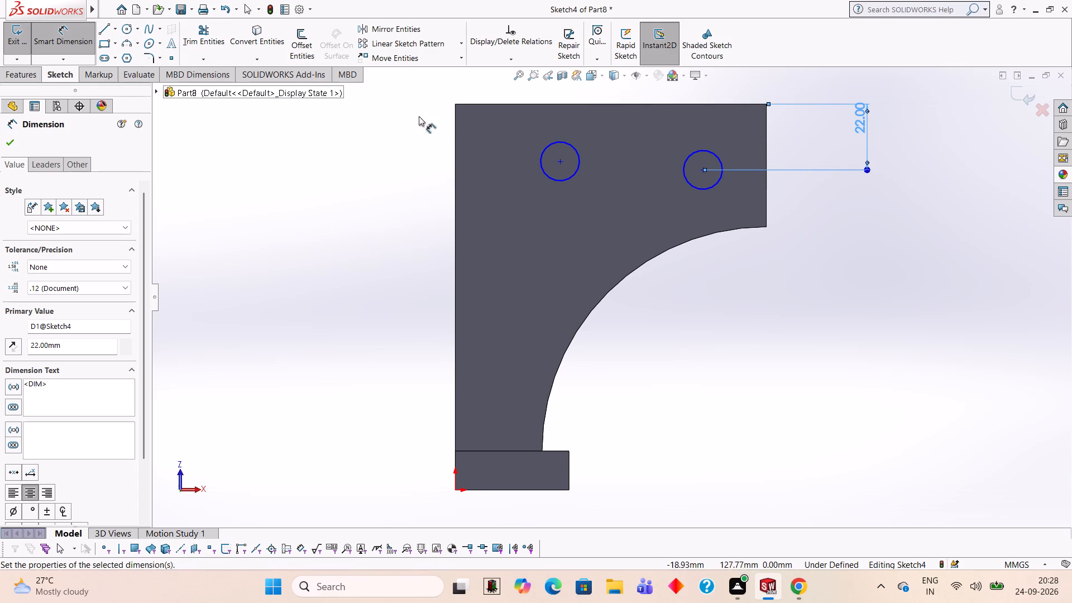
click(560, 159)
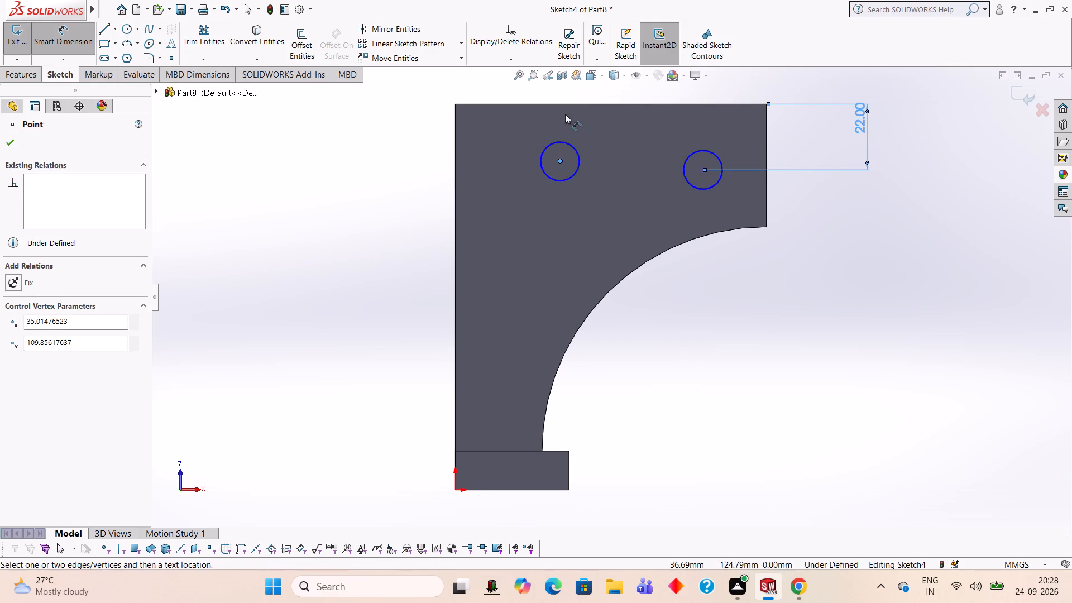
click(565, 106)
click(376, 130)
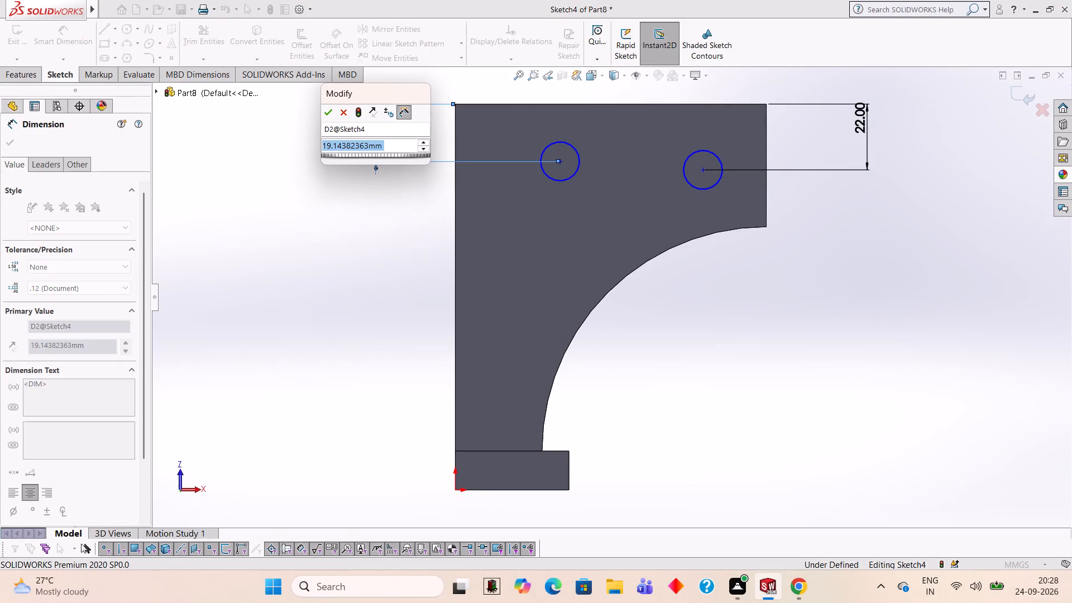
text(22)
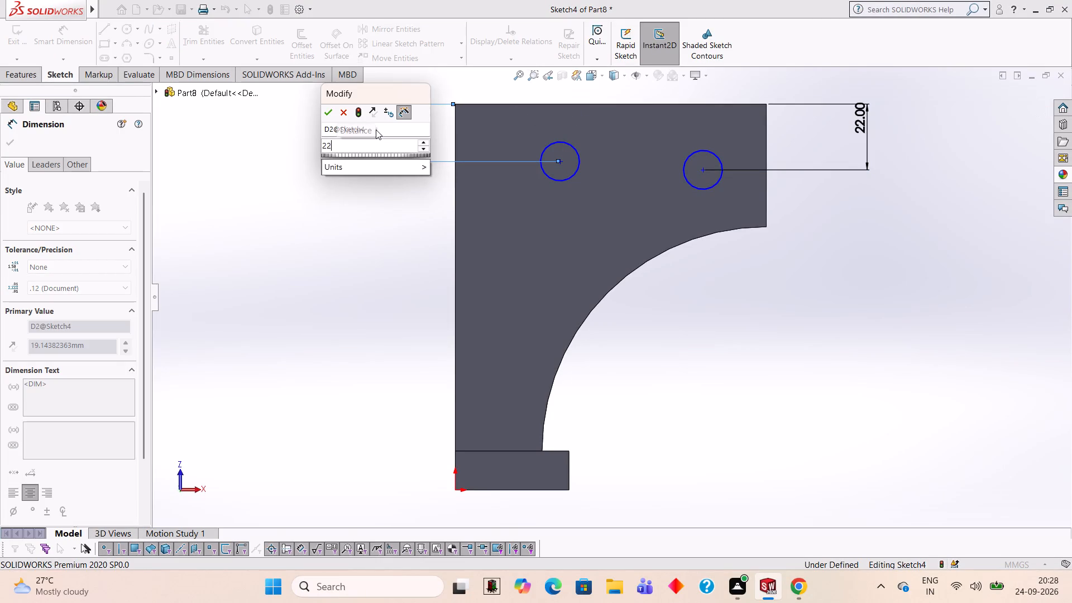
key(Return)
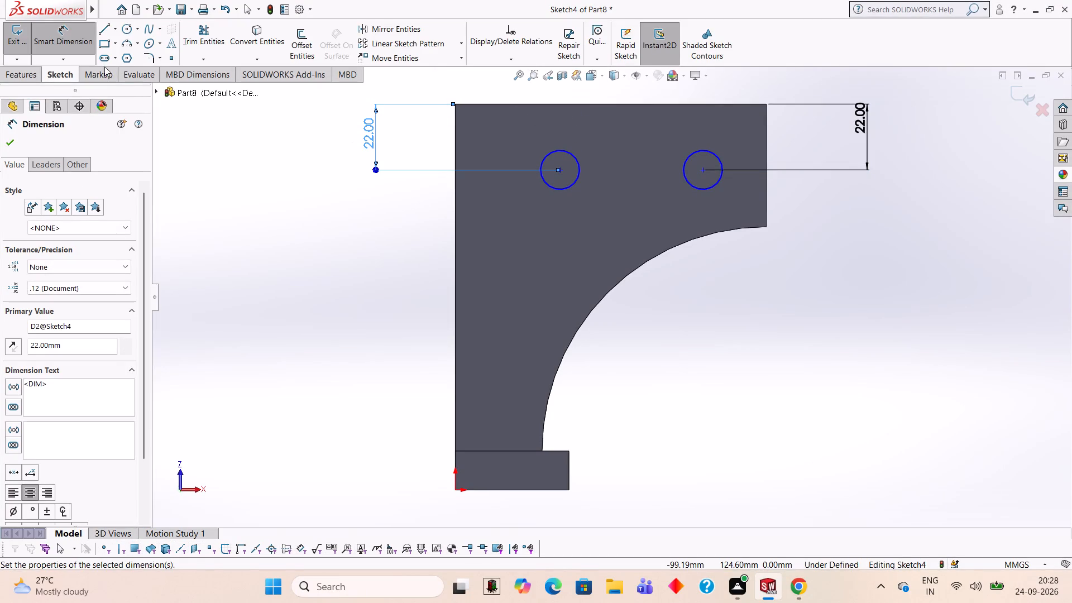
Dimension the horizontal distance between the two circle centres as 50 mm.
click(561, 170)
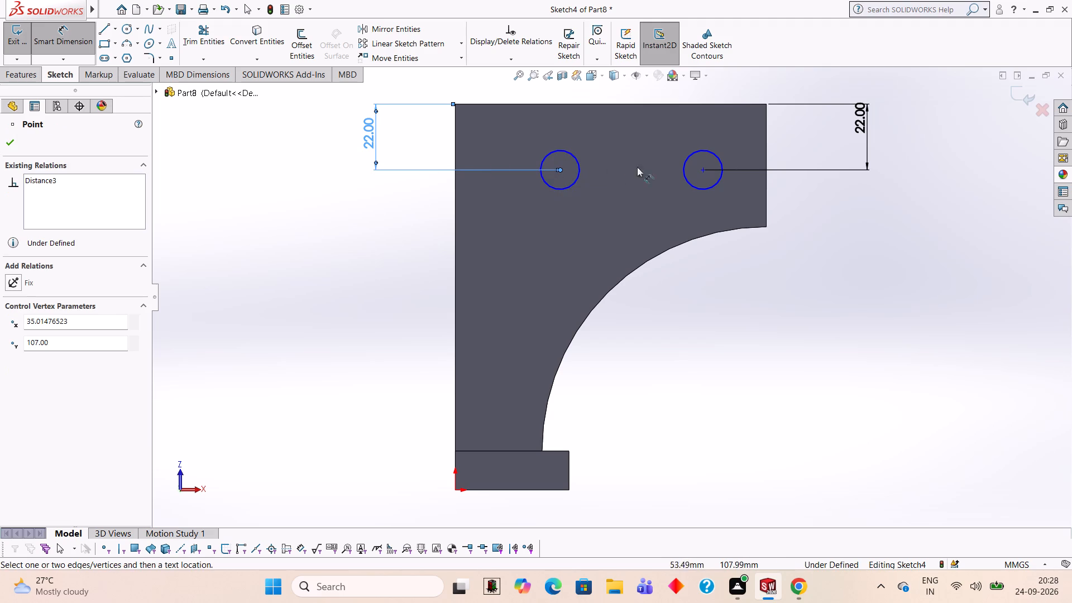
click(702, 168)
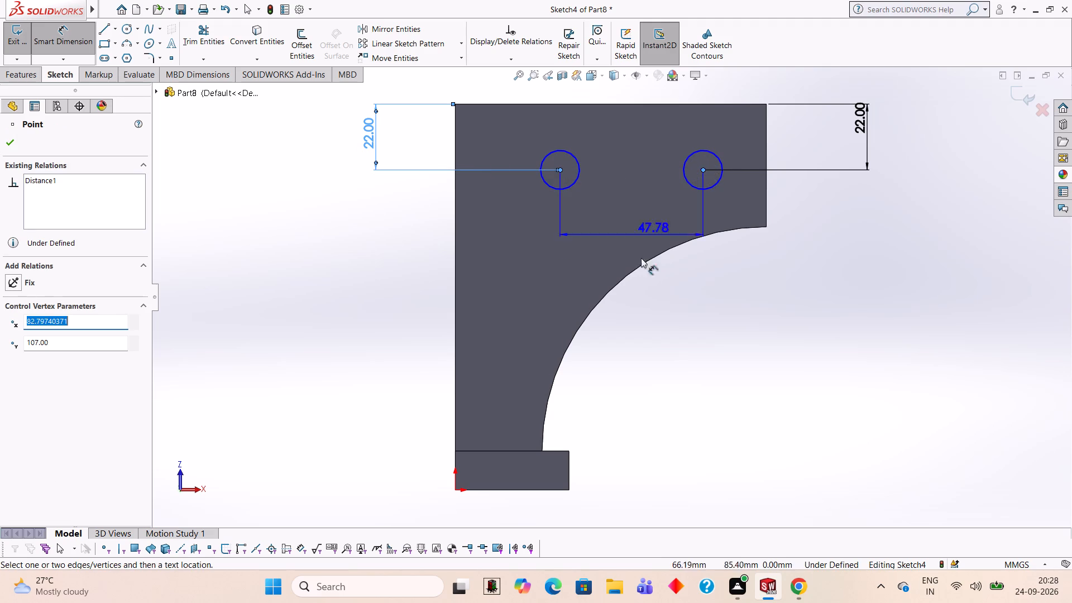
click(648, 321)
text(50)
key(Return)
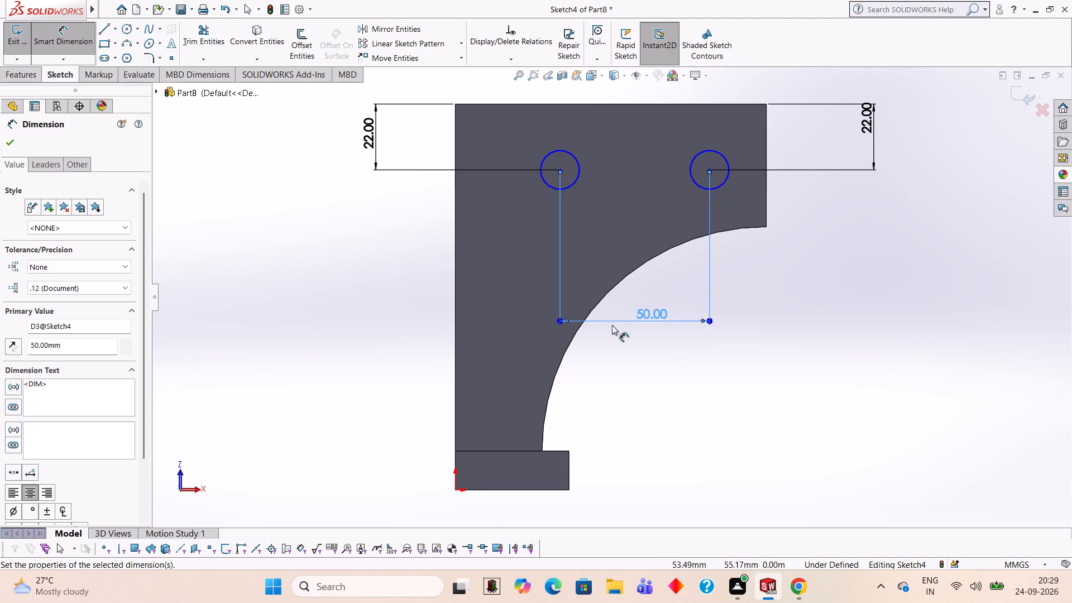
Dimension the circle centre nearest the arm's short straight edge beside the quarter-circle cutout 28 mm from that edge.
click(708, 168)
click(767, 184)
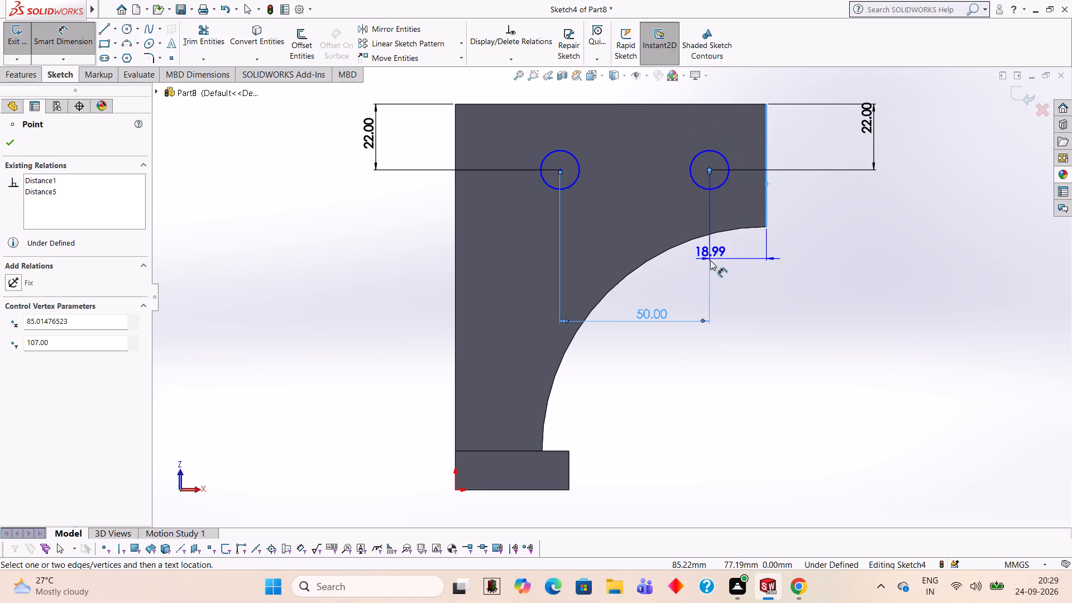
click(710, 260)
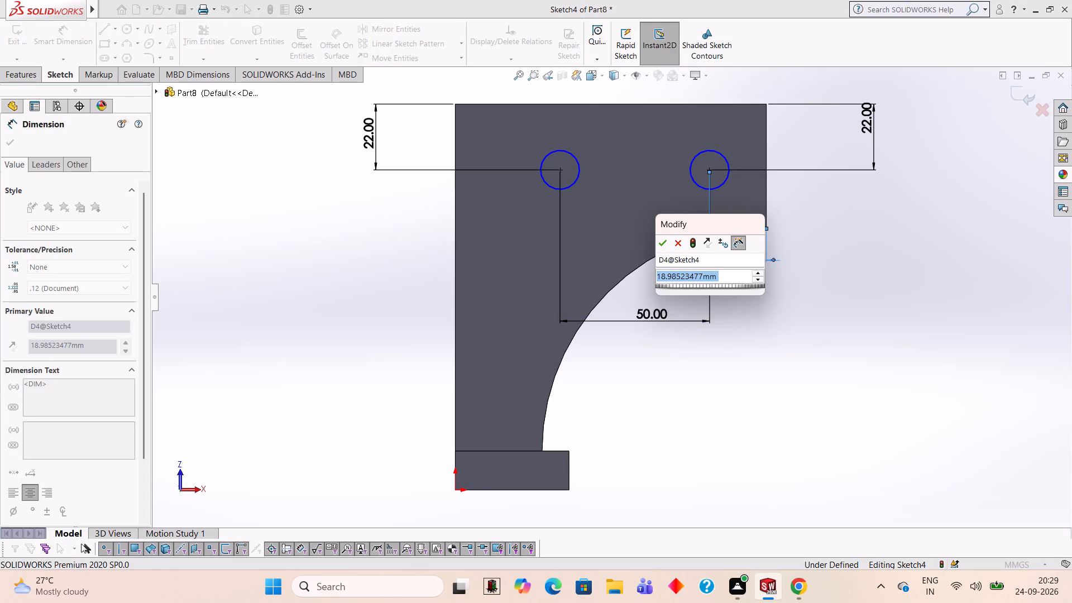
text(28)
key(Return)
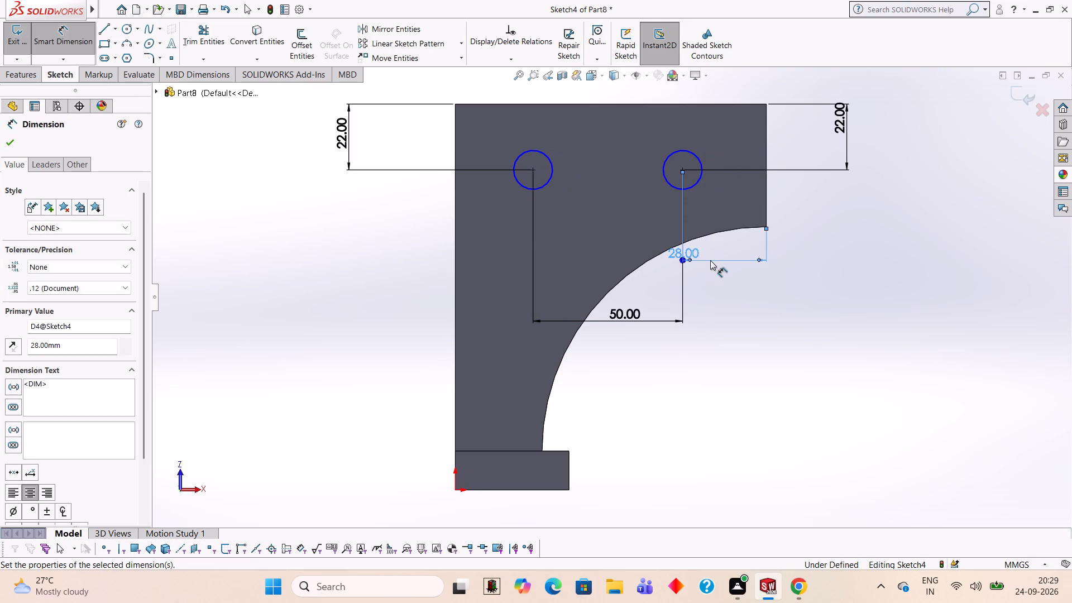
key(Escape)
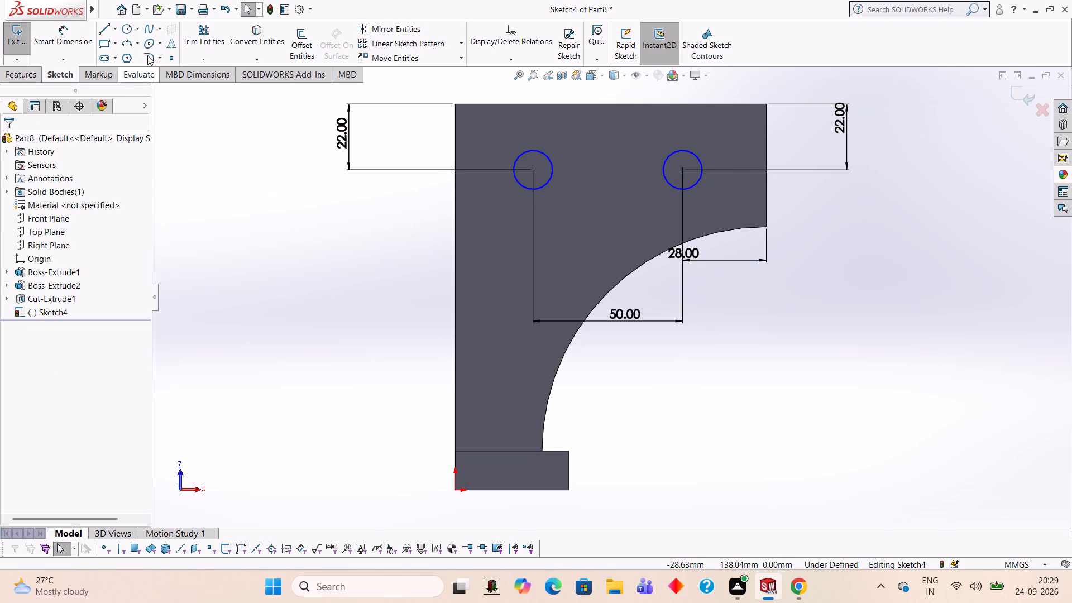
Sketch two parallel 50 mm horizontal lines joining the two circles at their uppermost and lowermost points.
click(108, 33)
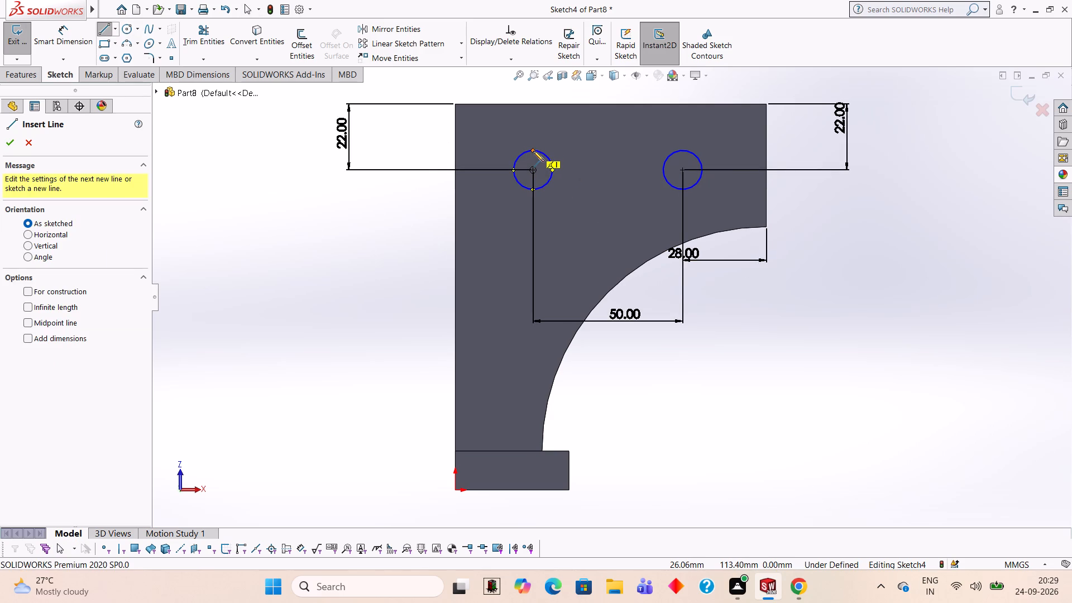
click(533, 151)
click(682, 151)
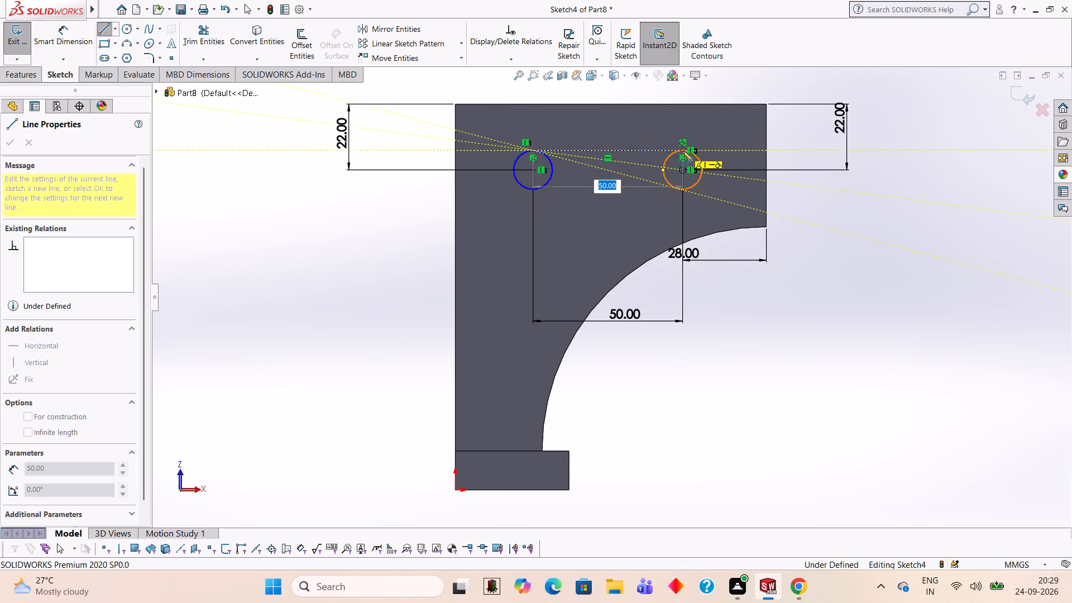
key(Escape)
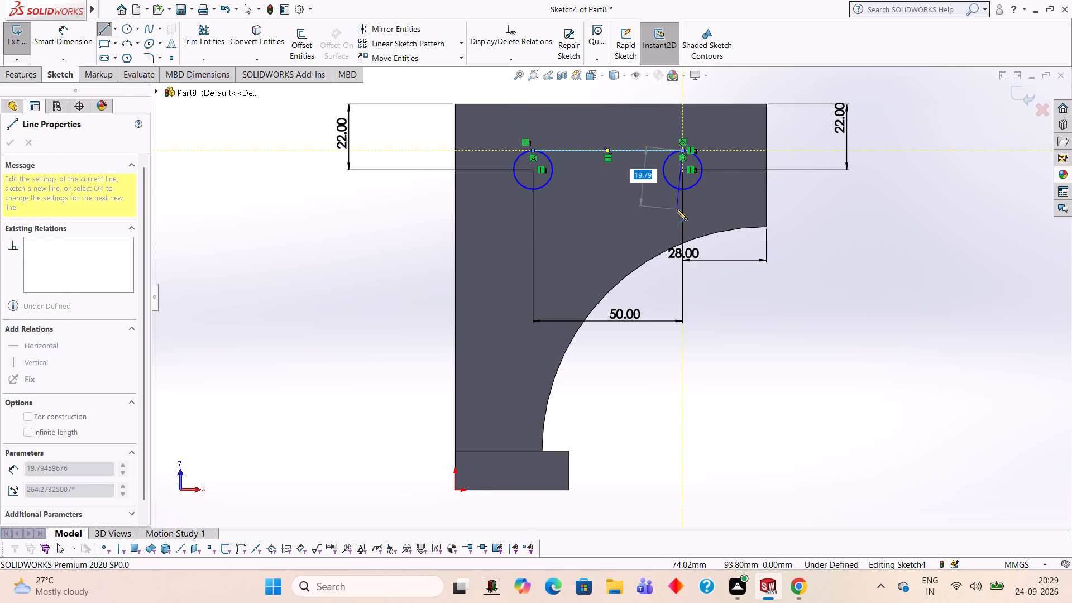
click(103, 30)
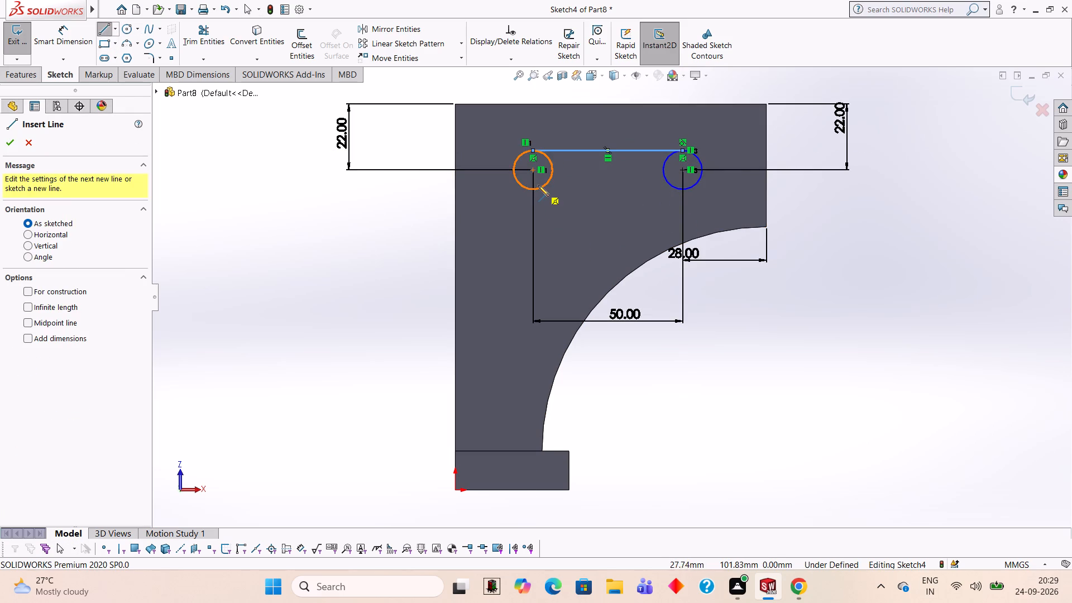
click(532, 189)
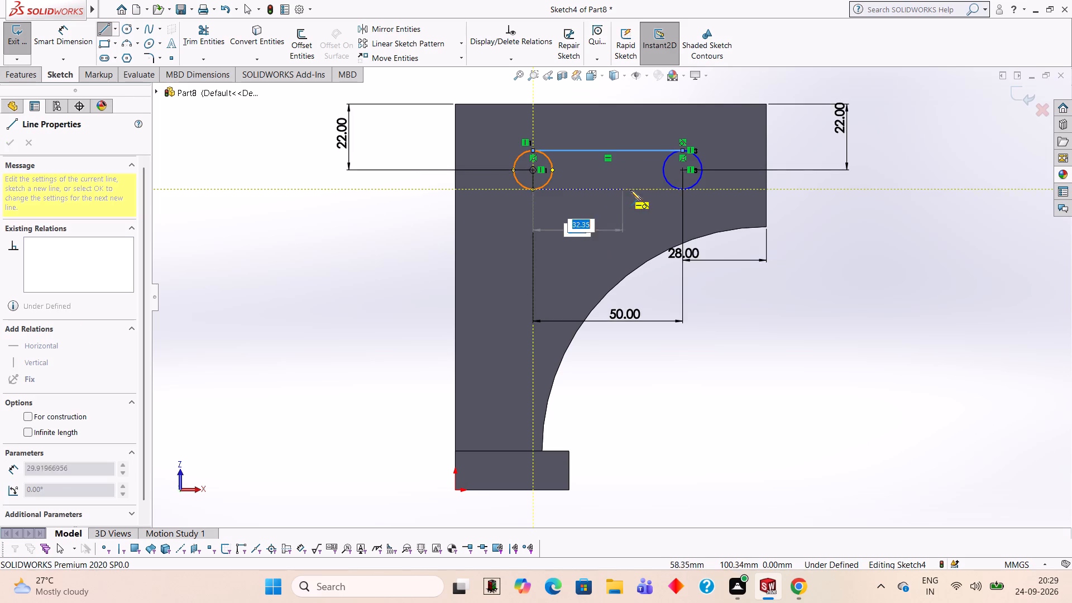
click(683, 189)
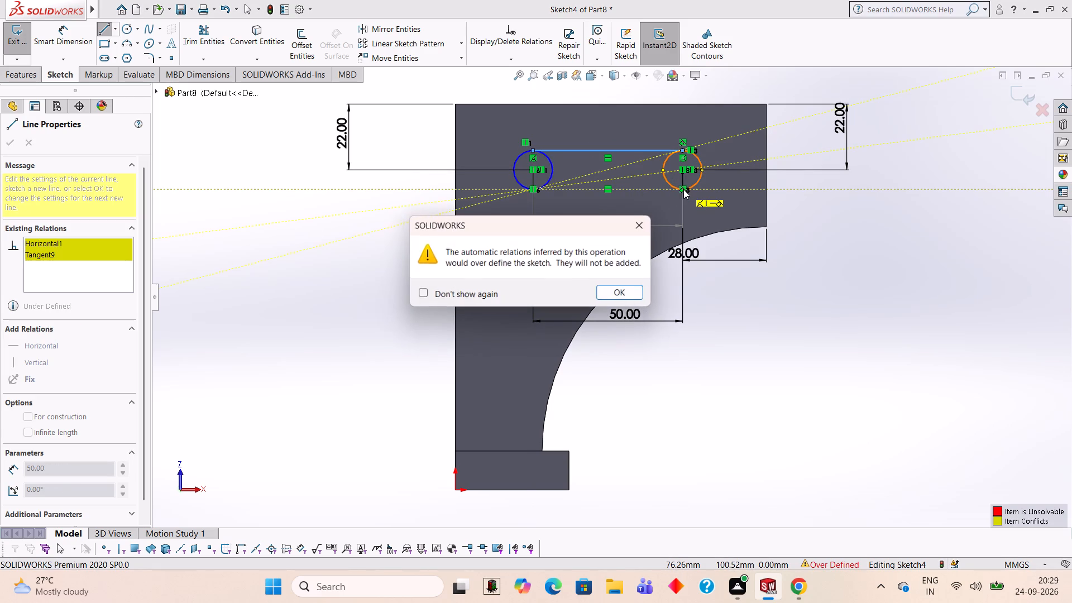
click(631, 293)
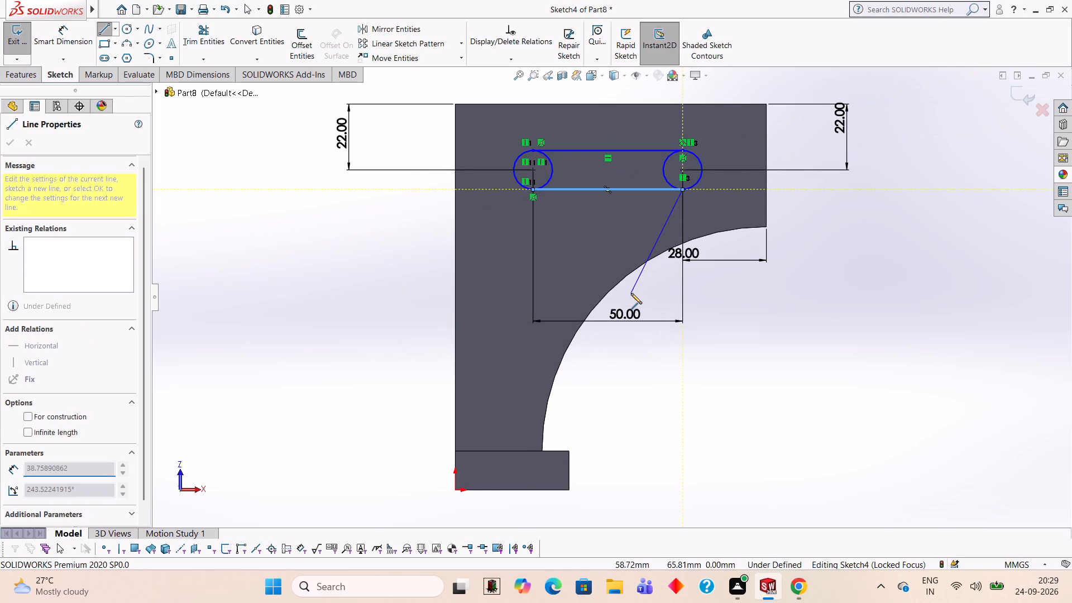
key(Escape)
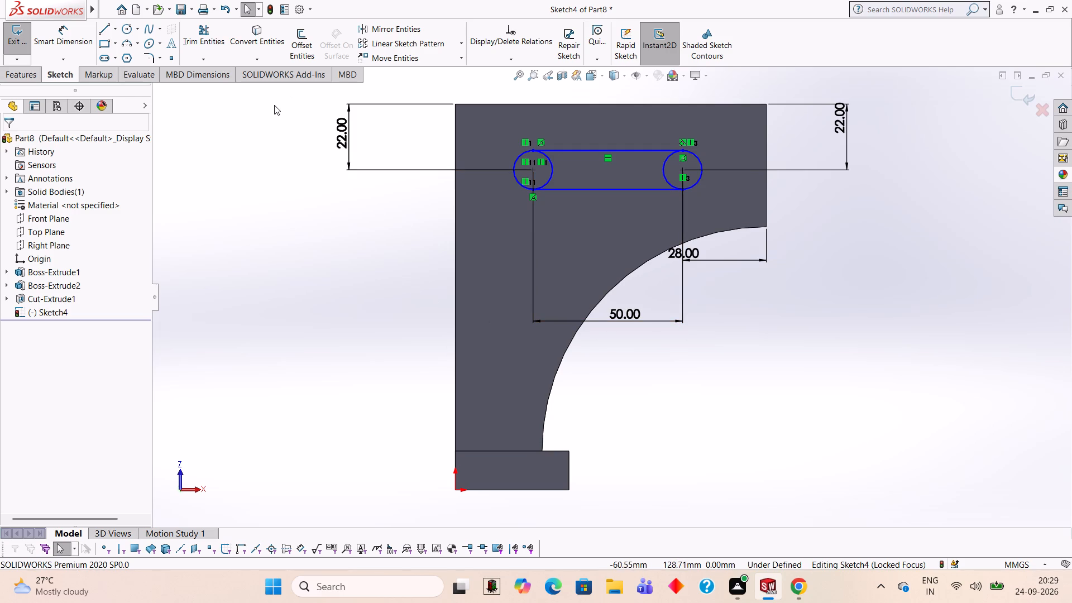
Trim the inner half of each circle to leave a closed slot outline.
click(213, 46)
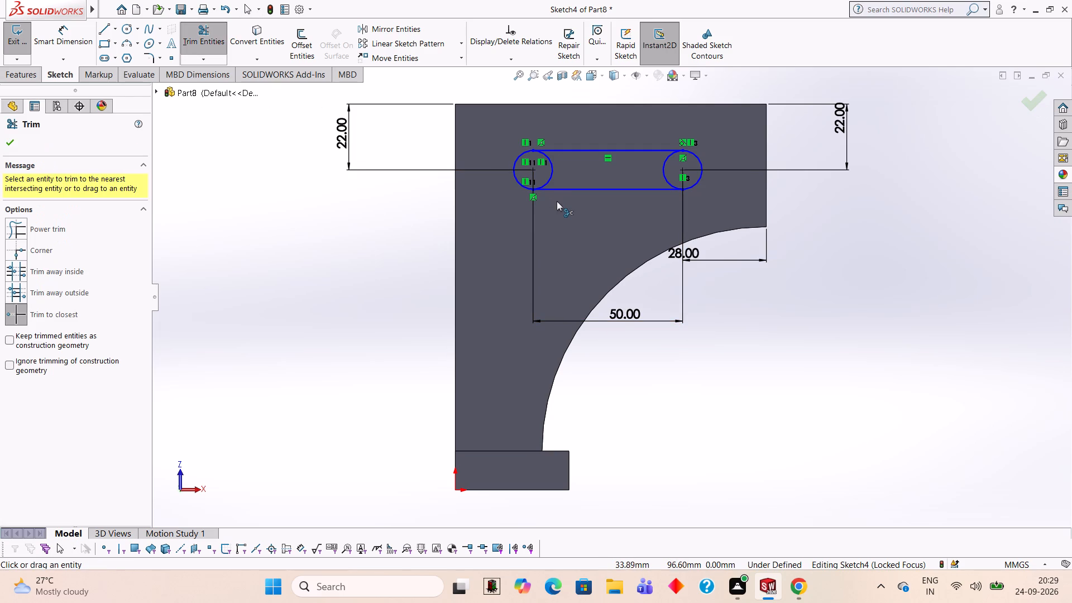
click(549, 181)
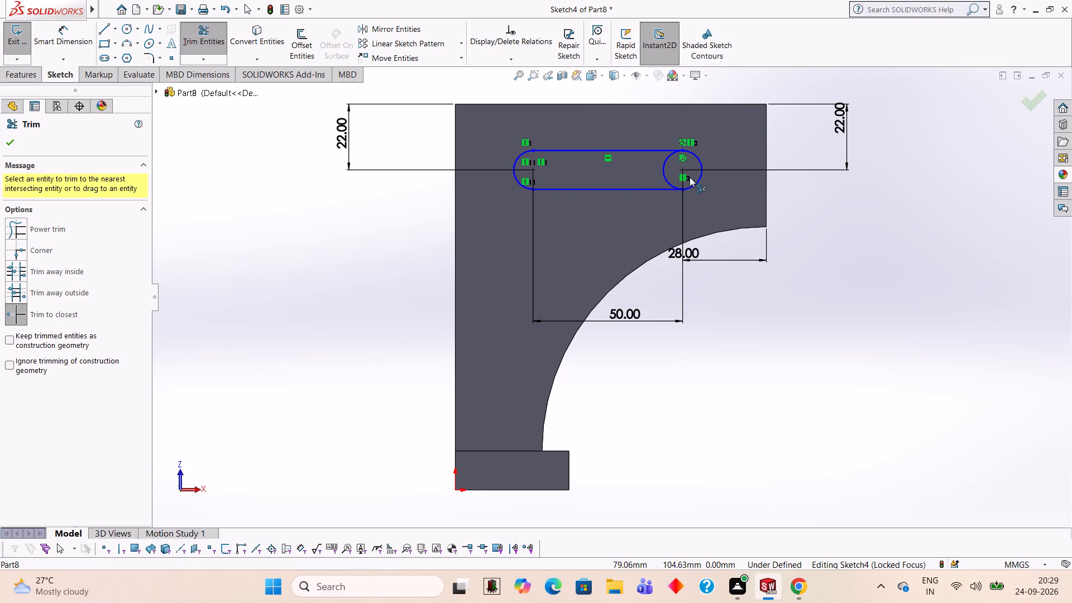
click(666, 170)
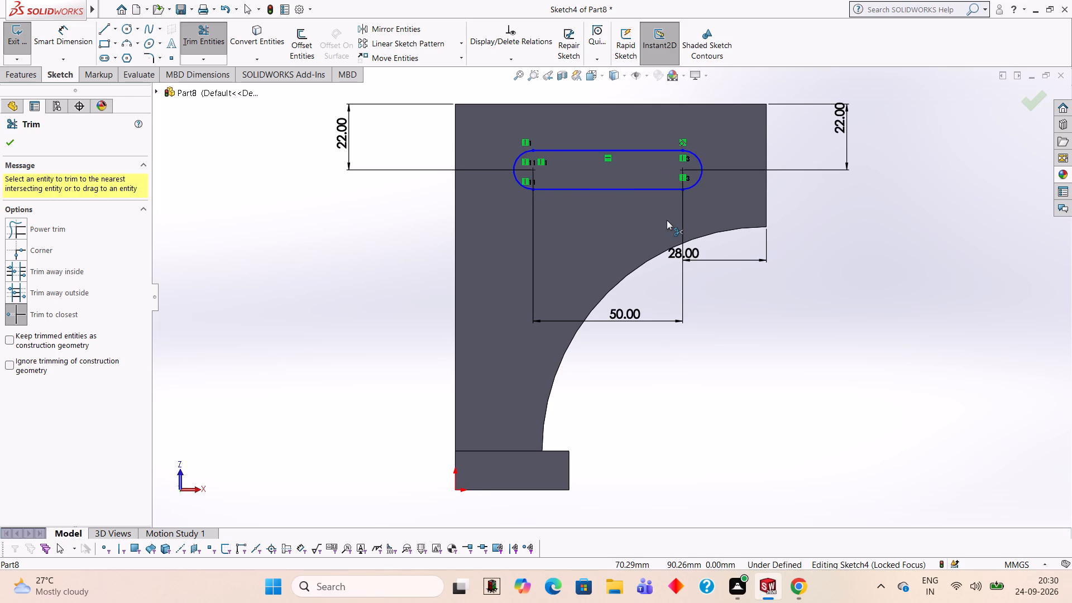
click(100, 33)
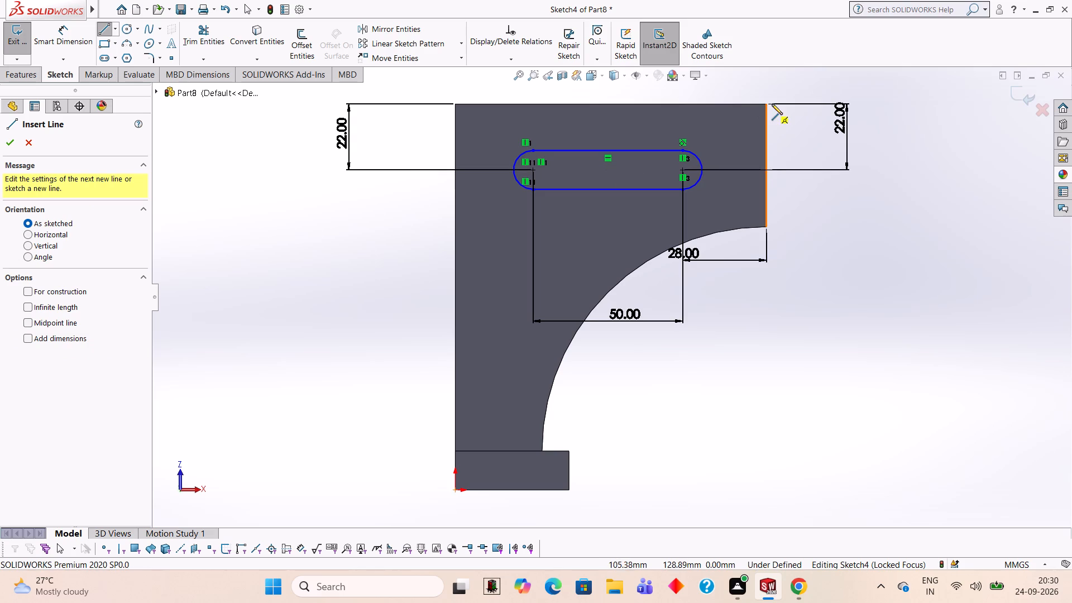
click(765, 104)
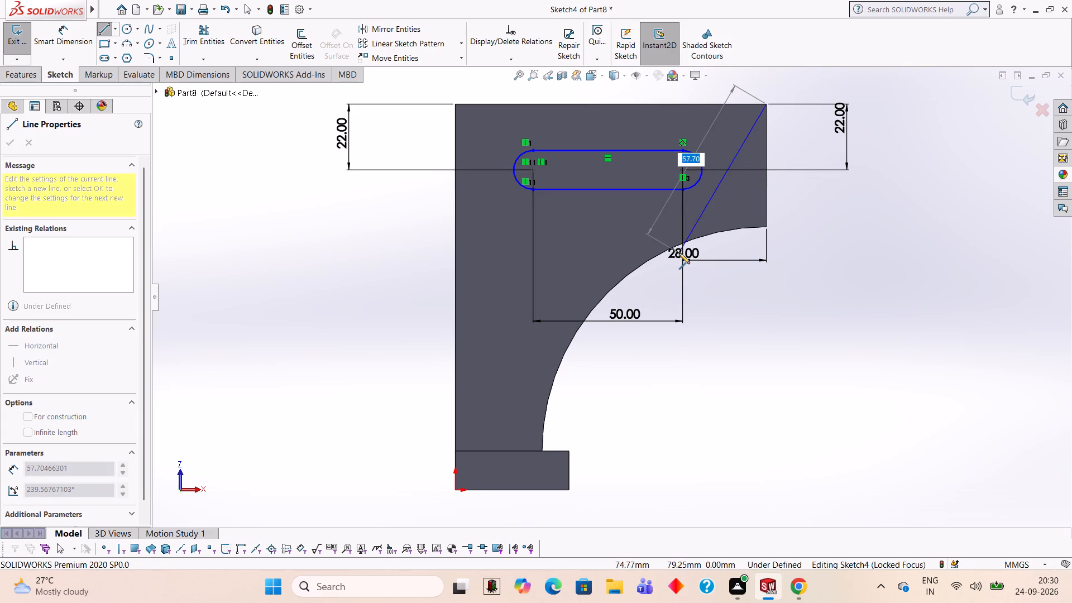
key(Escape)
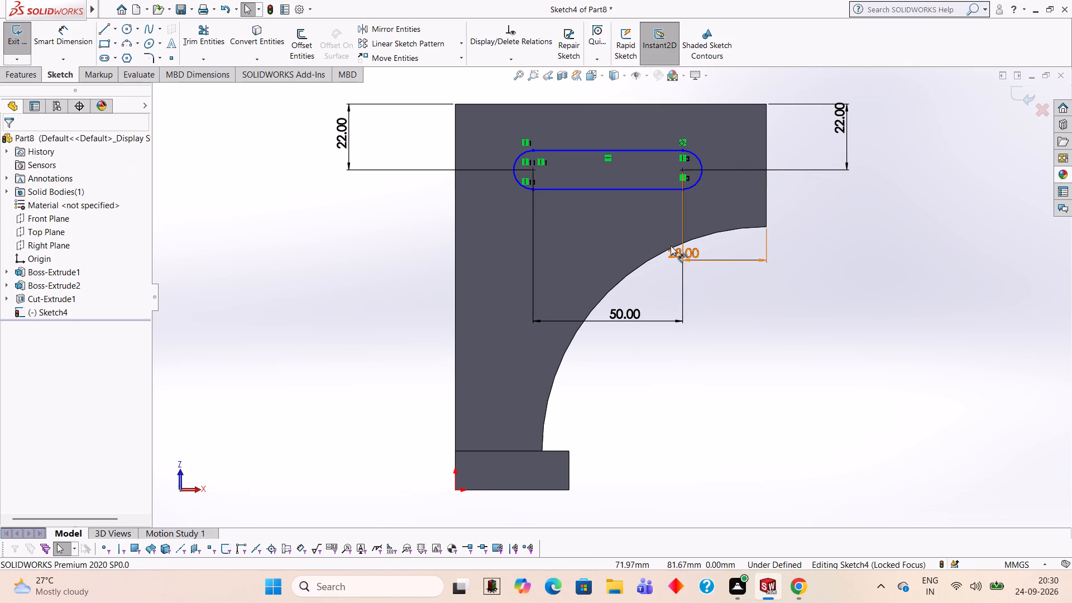
Cut-extrude the slot outline through the arm with a 13 mm blind depth.
middle_drag(352, 276, 398, 422)
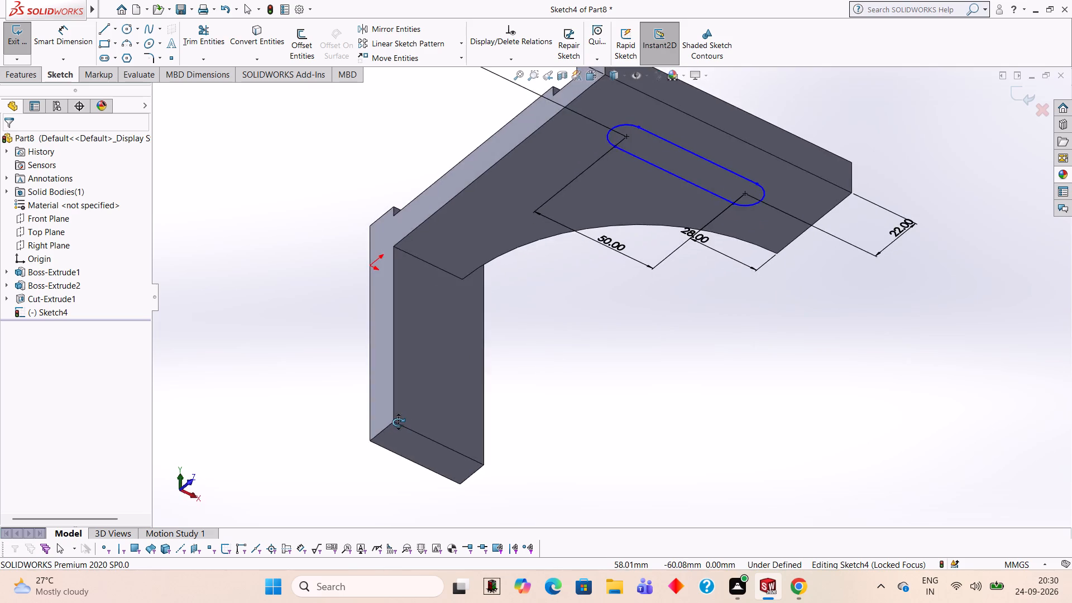
middle_drag(398, 422, 343, 299)
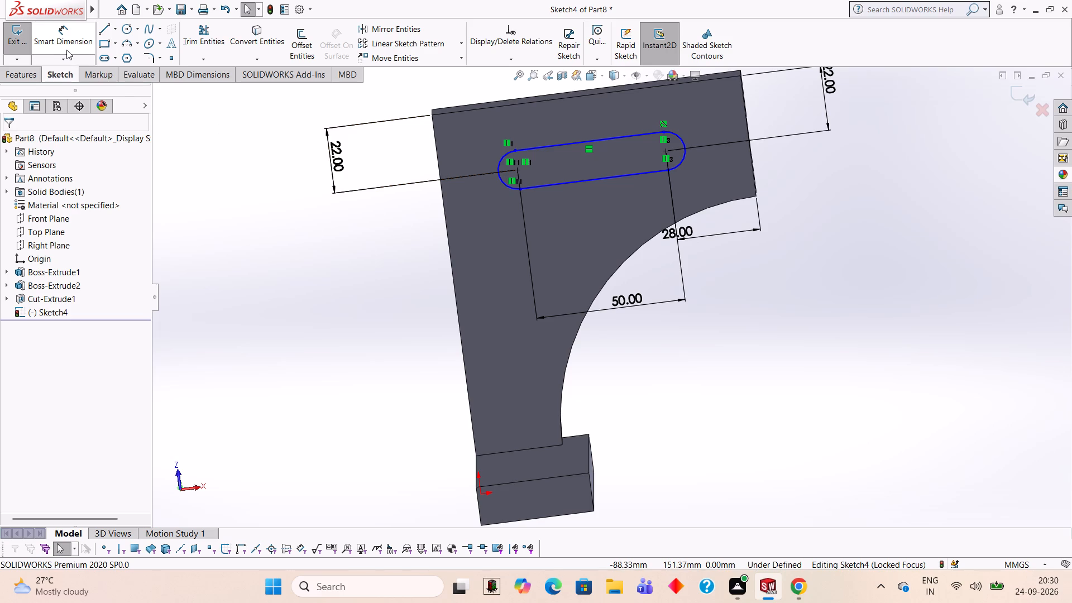
click(37, 73)
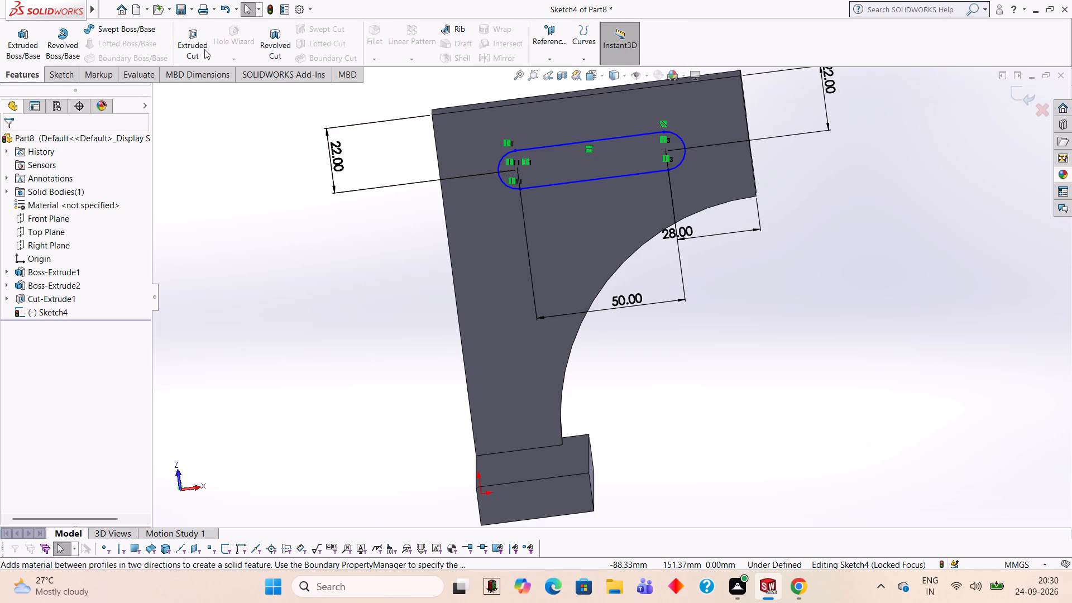
click(205, 49)
middle_drag(253, 149, 253, 347)
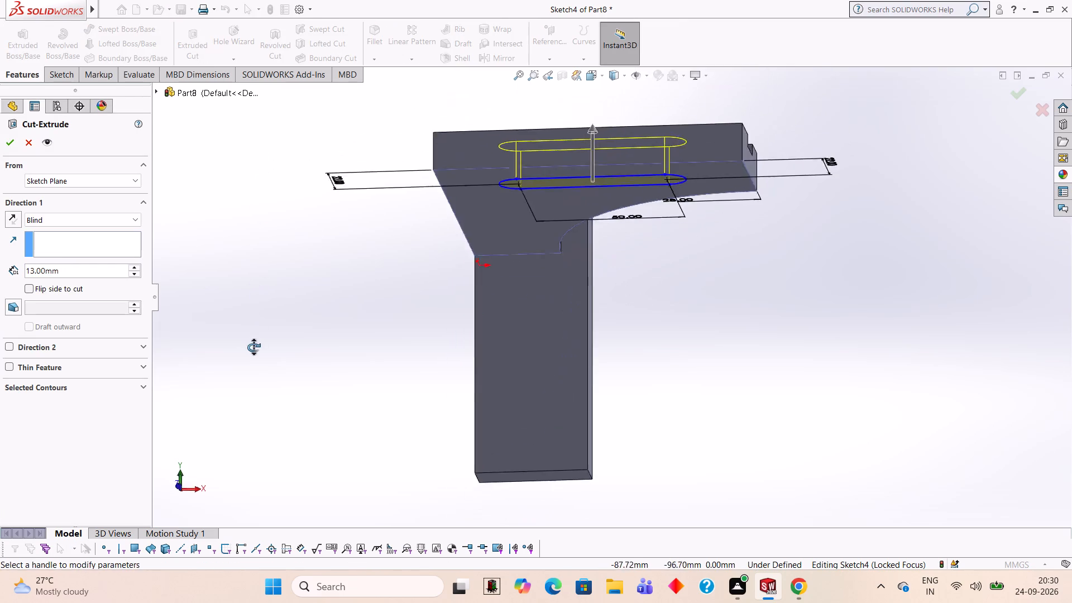
middle_drag(253, 347, 271, 382)
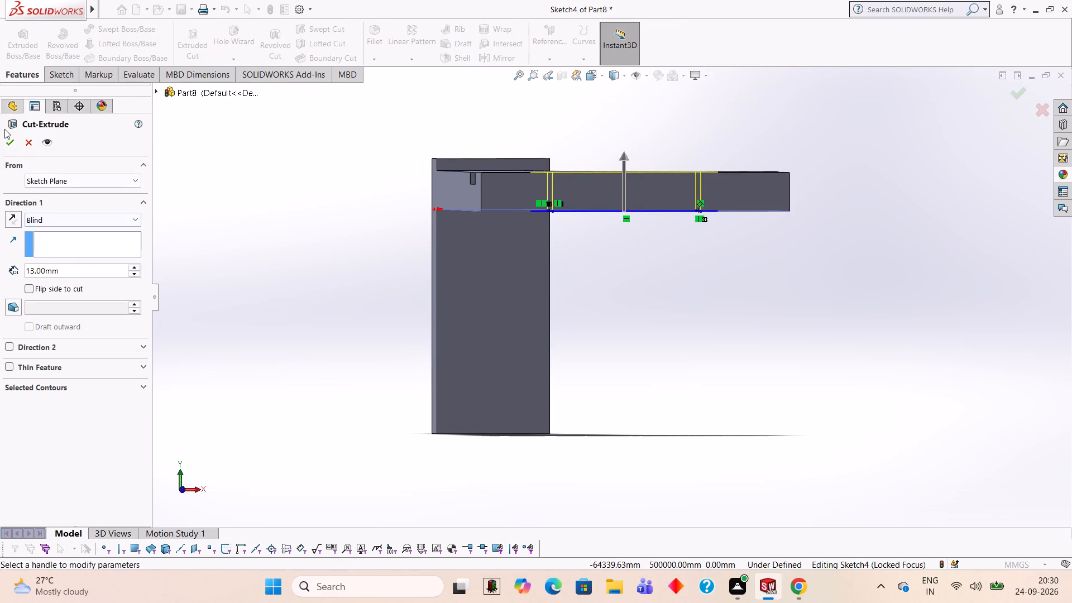
click(4, 142)
click(179, 211)
Examine the slot and the arm from the underside, side and notched face.
middle_drag(297, 338, 296, 291)
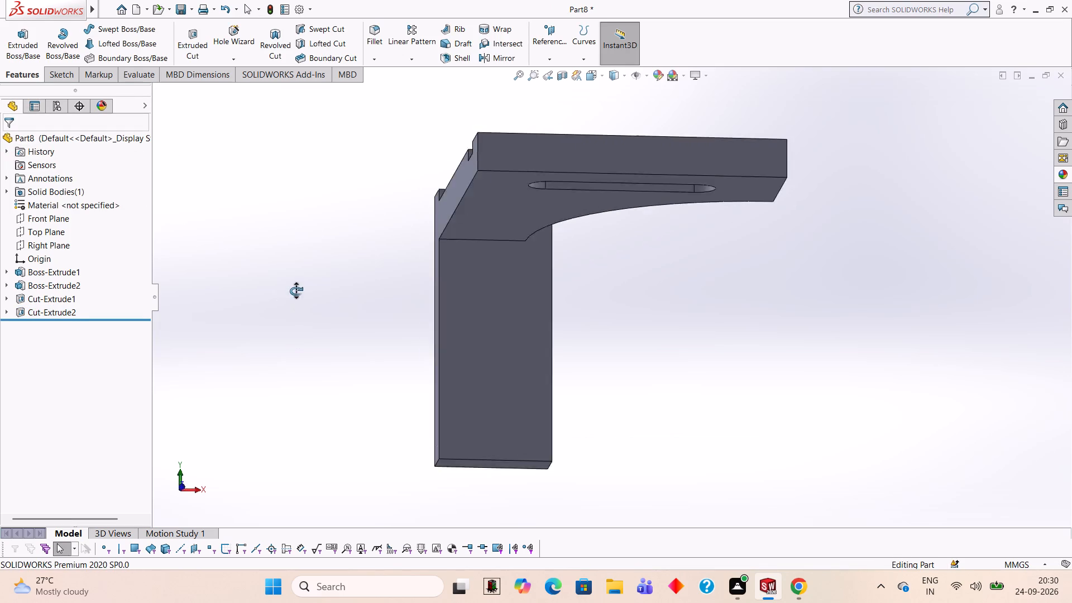
middle_drag(296, 291, 289, 248)
middle_drag(337, 350, 331, 266)
scroll(332, 265, up, 2)
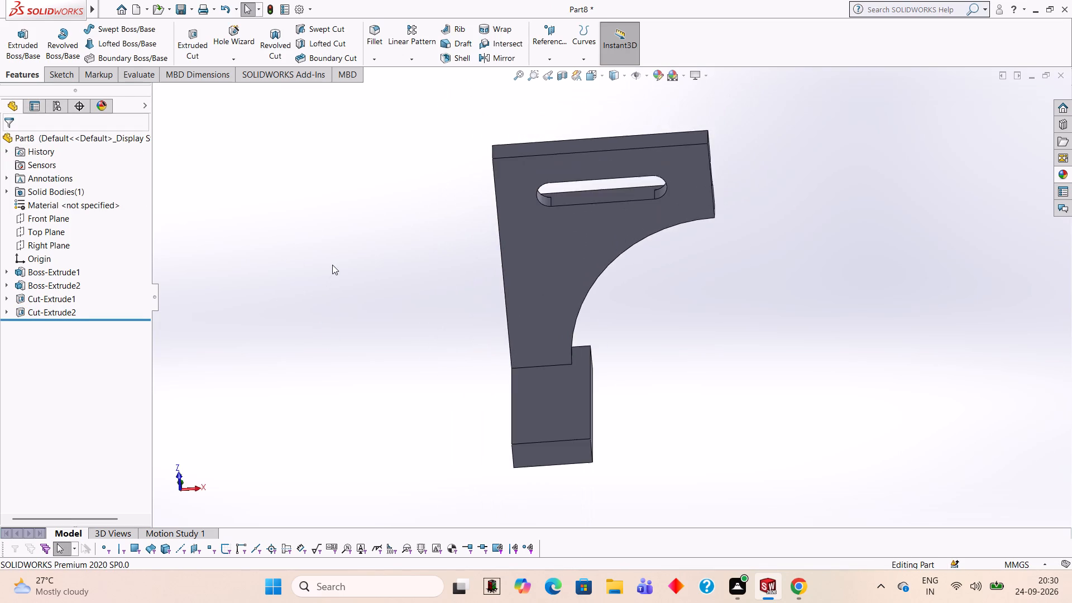
middle_drag(332, 265, 443, 479)
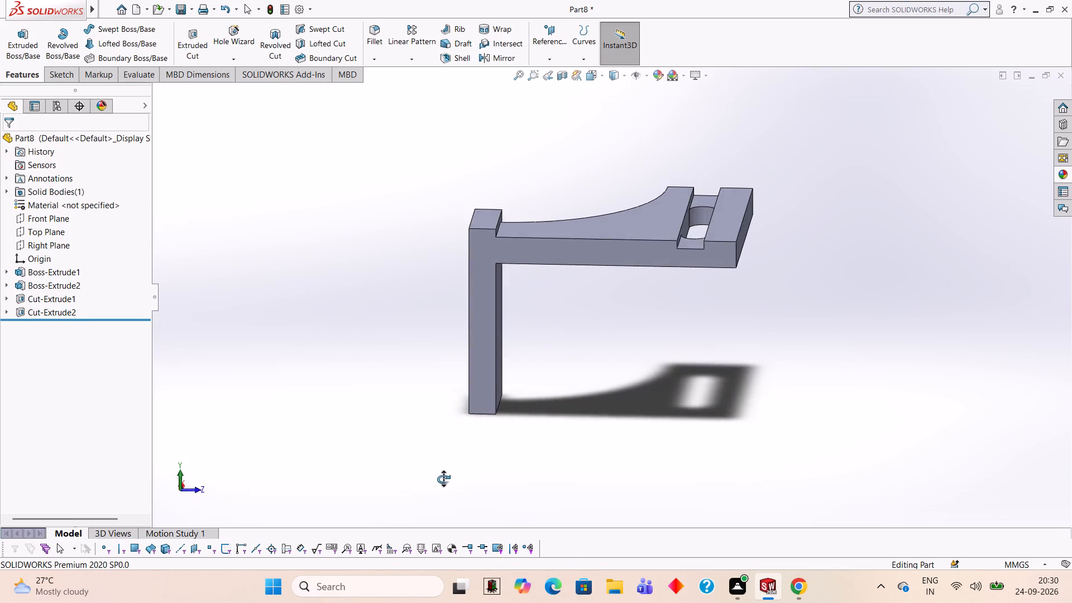
middle_drag(443, 479, 396, 410)
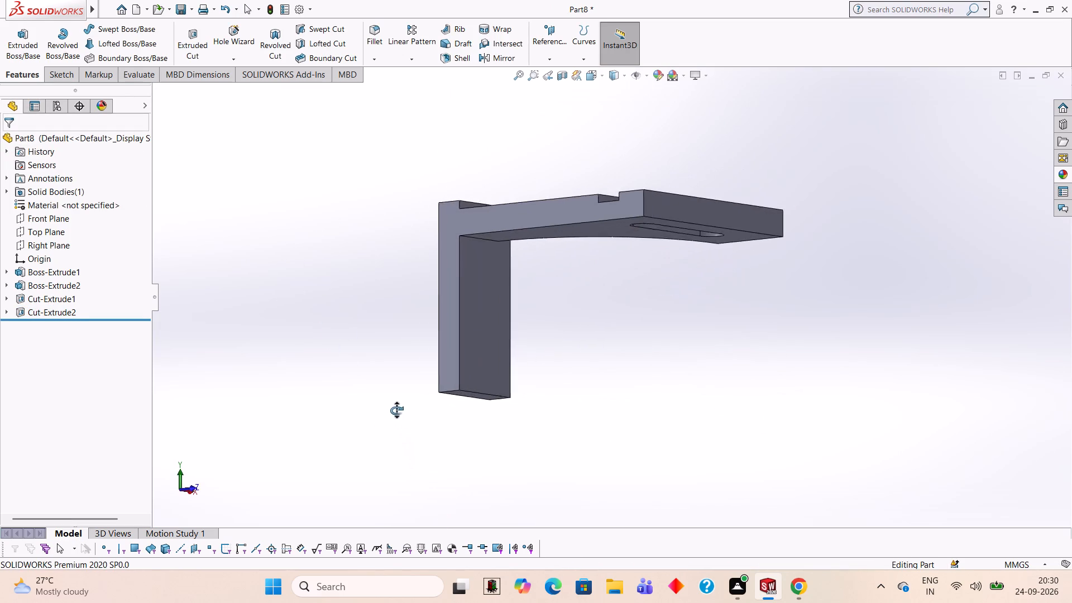
middle_drag(396, 410, 337, 277)
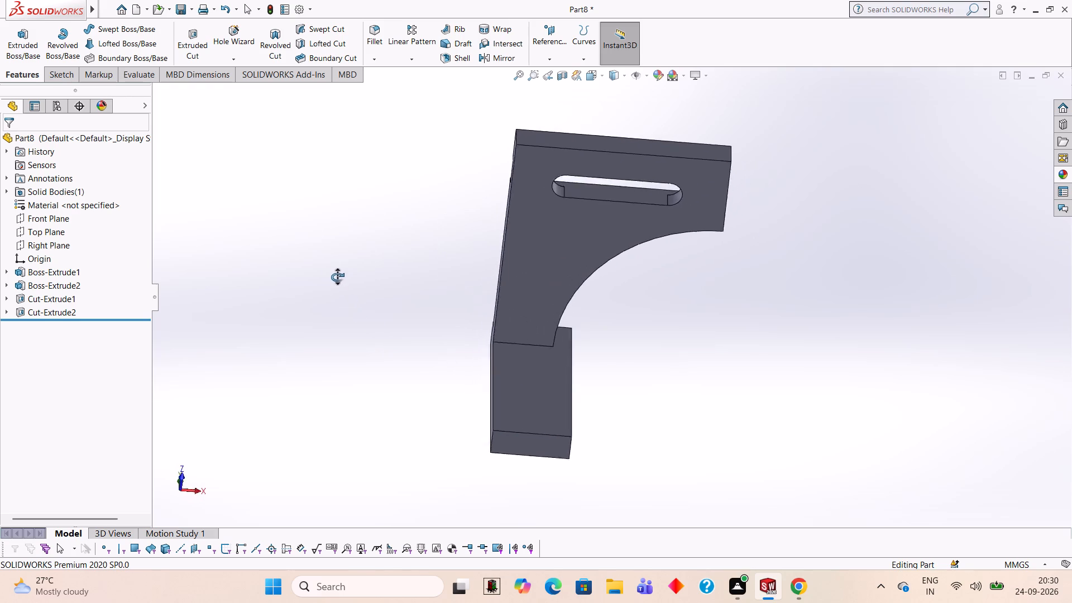
middle_drag(337, 277, 339, 229)
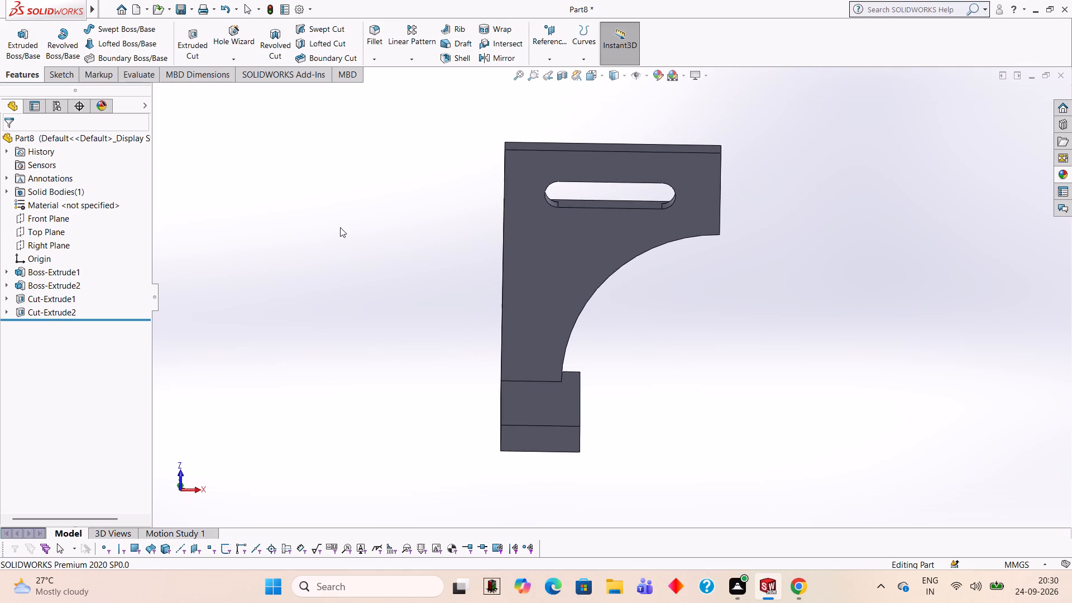
middle_drag(354, 279, 355, 213)
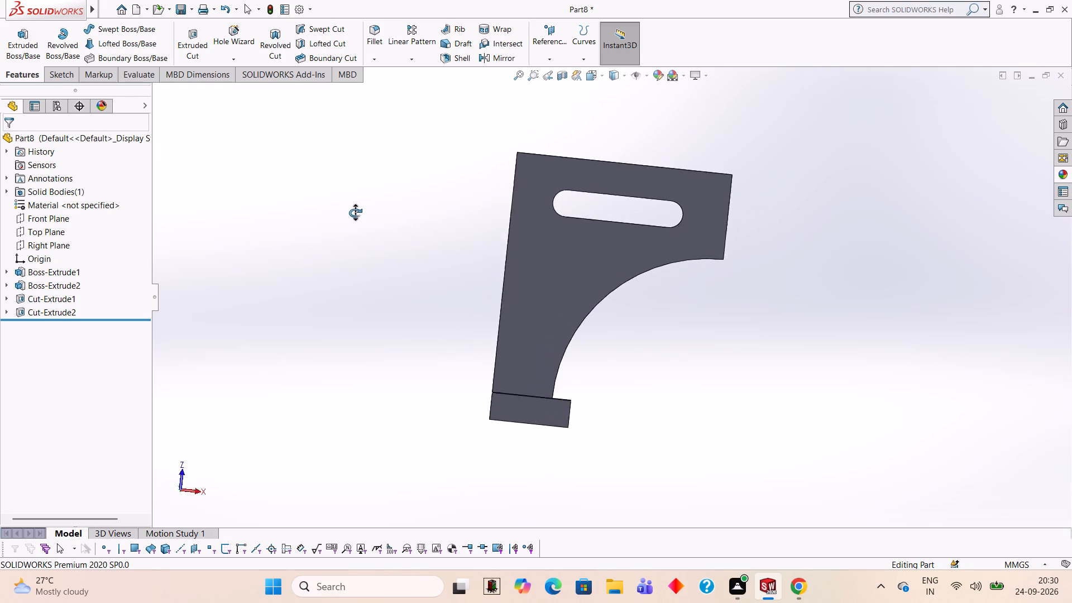
middle_drag(355, 213, 352, 210)
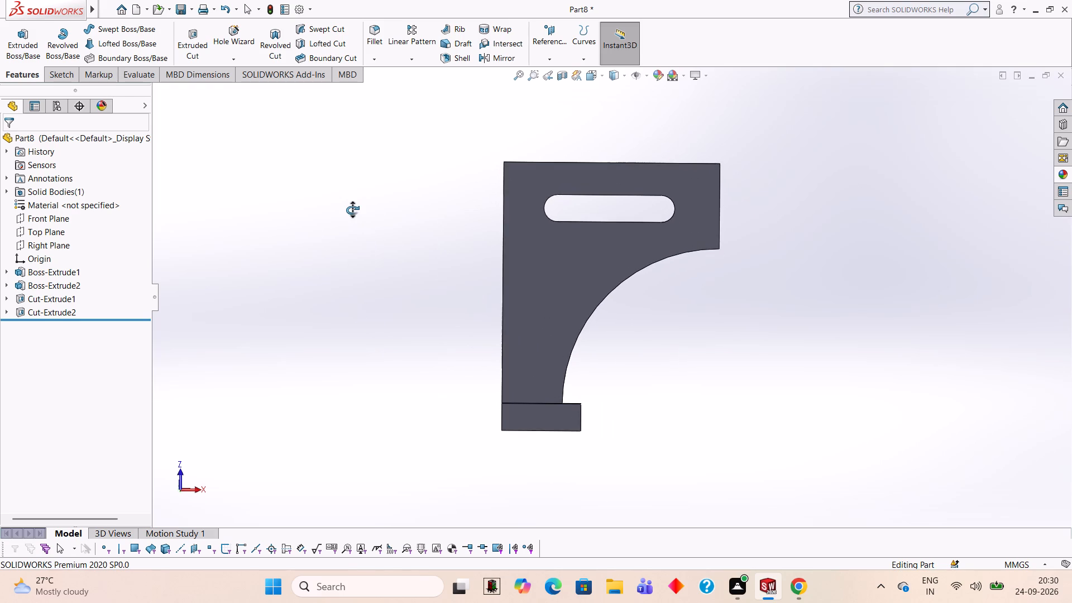
middle_drag(352, 210, 351, 210)
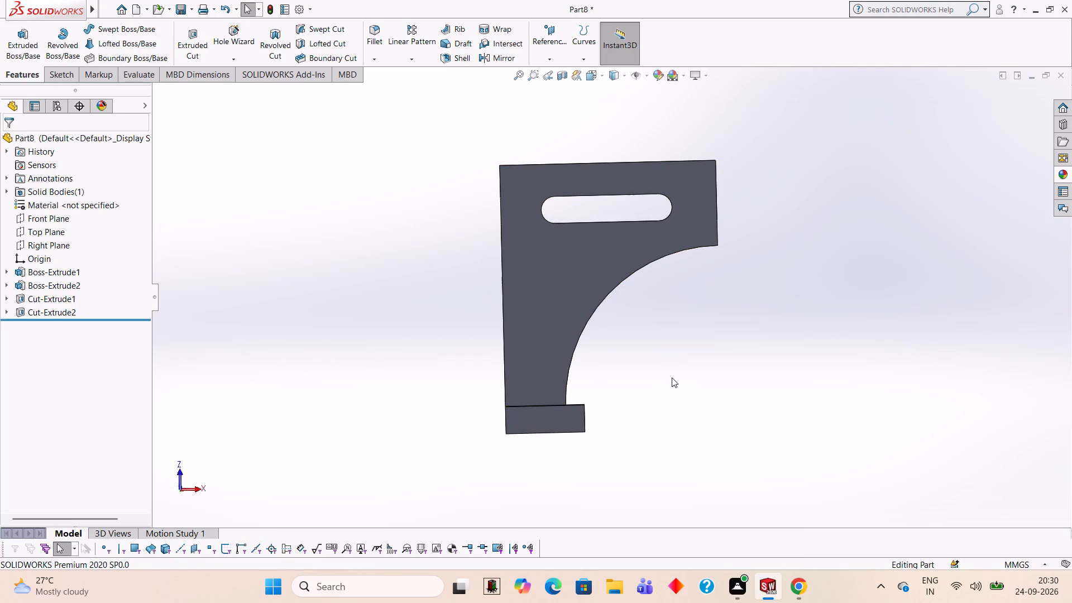
Start a sketch on the part's L-shaped side face formed by the plate and the notched arm.
middle_drag(664, 392, 719, 503)
middle_drag(658, 333, 697, 495)
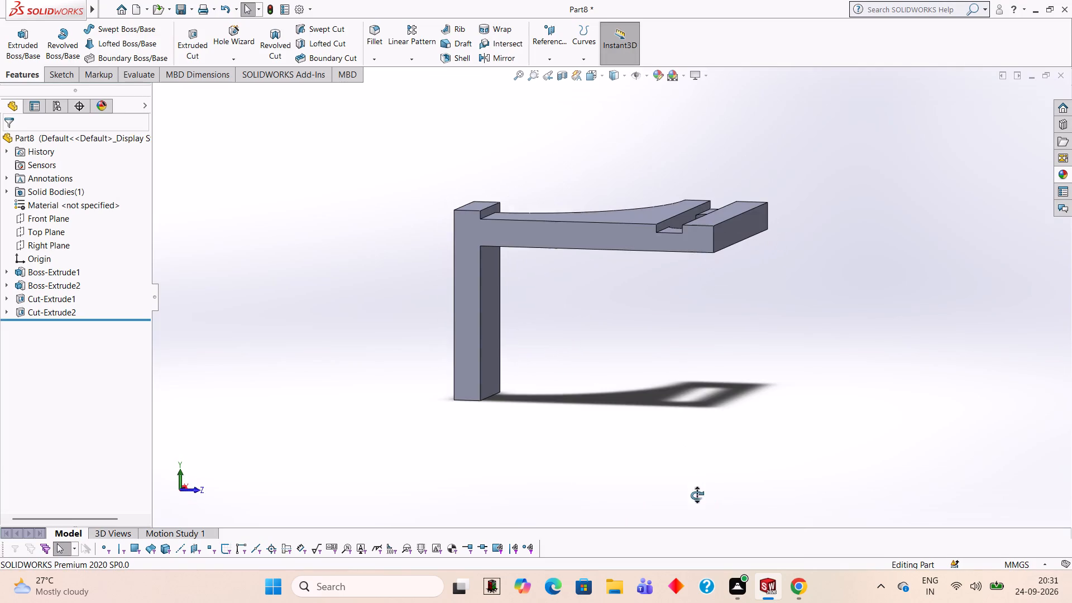
middle_drag(697, 495, 696, 495)
middle_drag(669, 375, 687, 353)
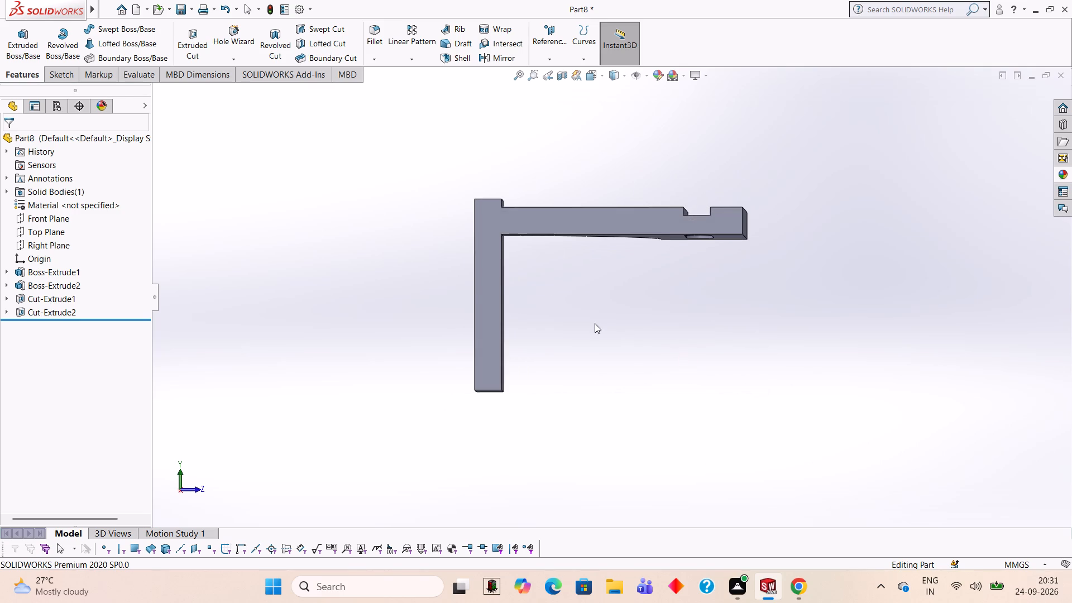
click(492, 267)
click(543, 239)
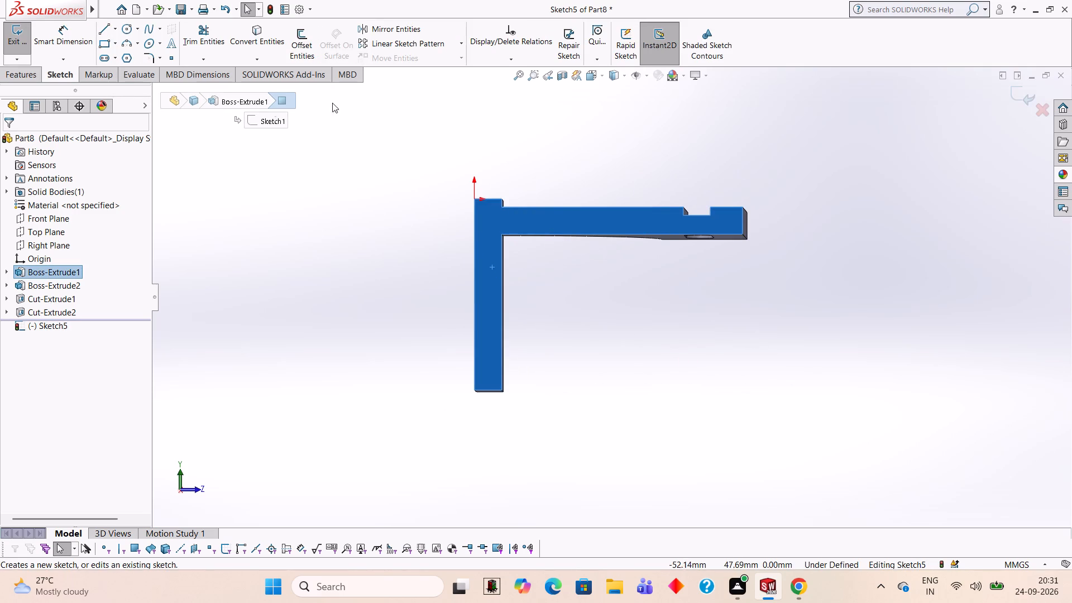
Sketch a 63 mm line along the arm's underside, starting at the inner corner where the arm meets the plate.
click(108, 23)
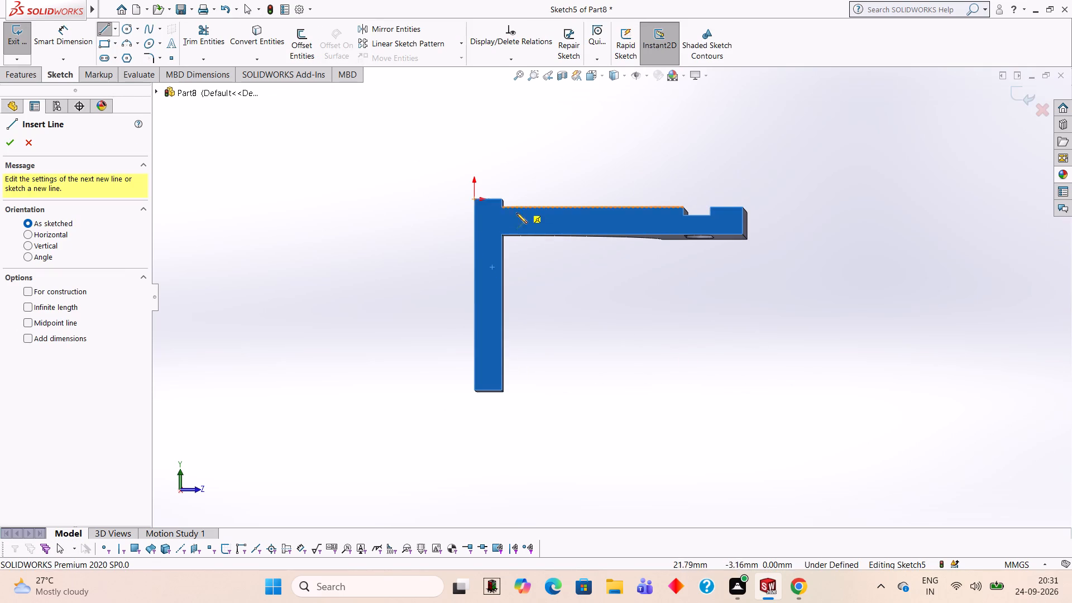
click(504, 235)
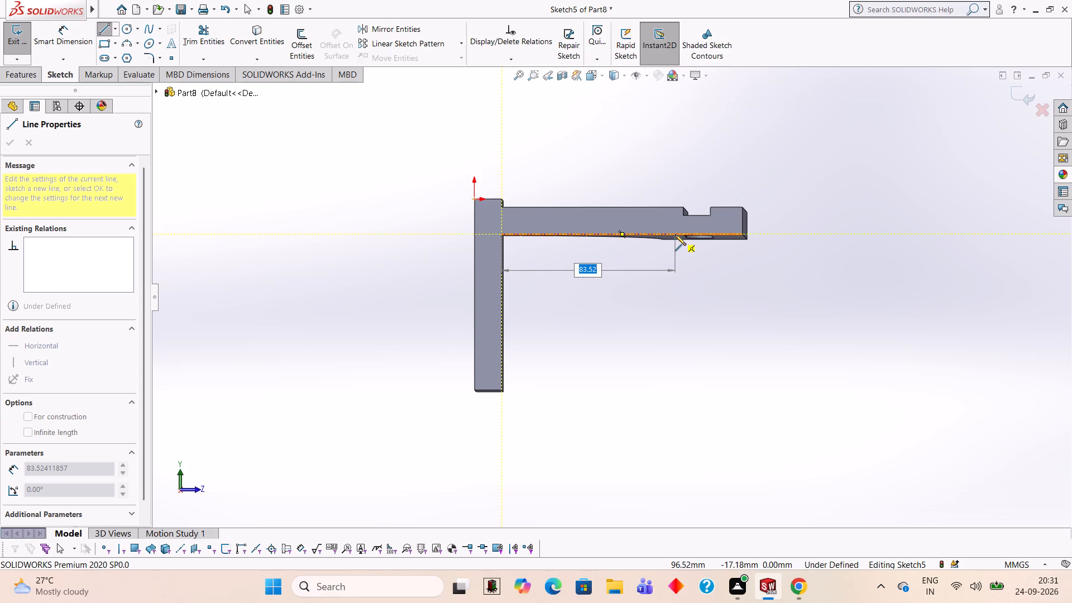
text(63)
key(Return)
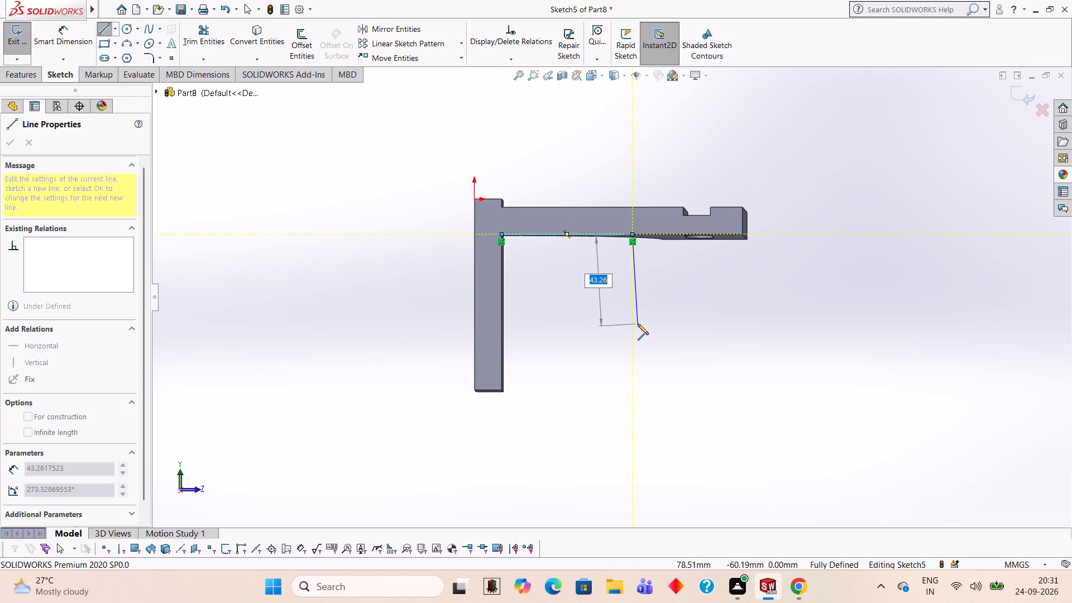
key(Escape)
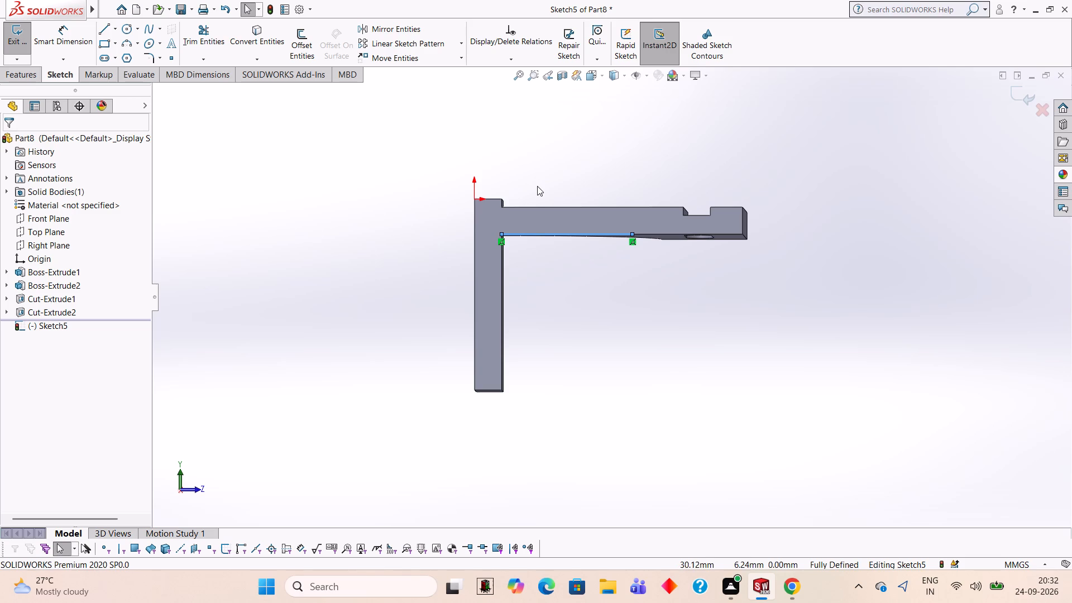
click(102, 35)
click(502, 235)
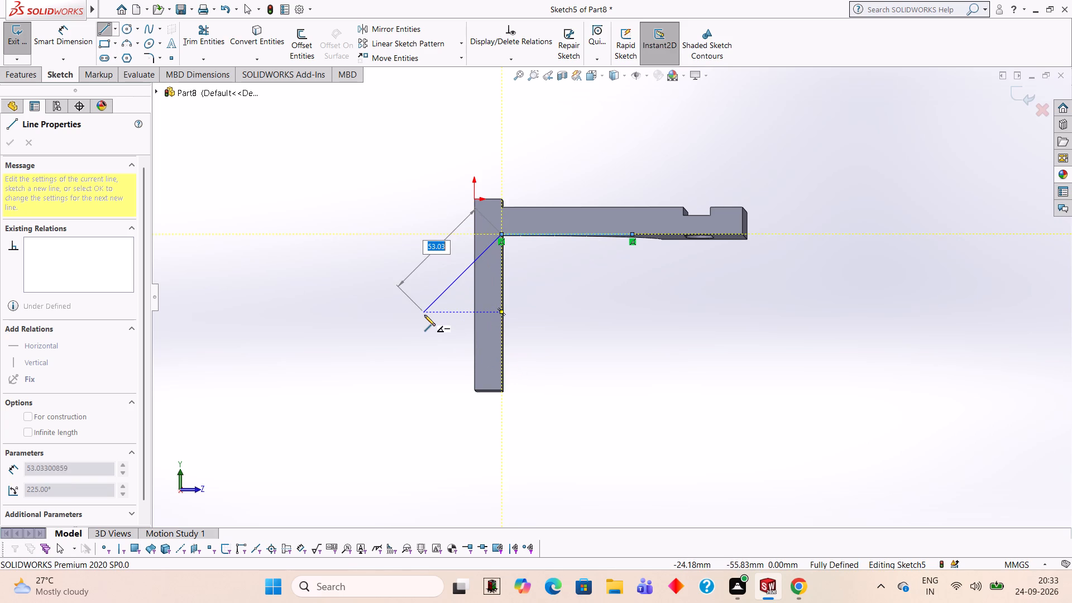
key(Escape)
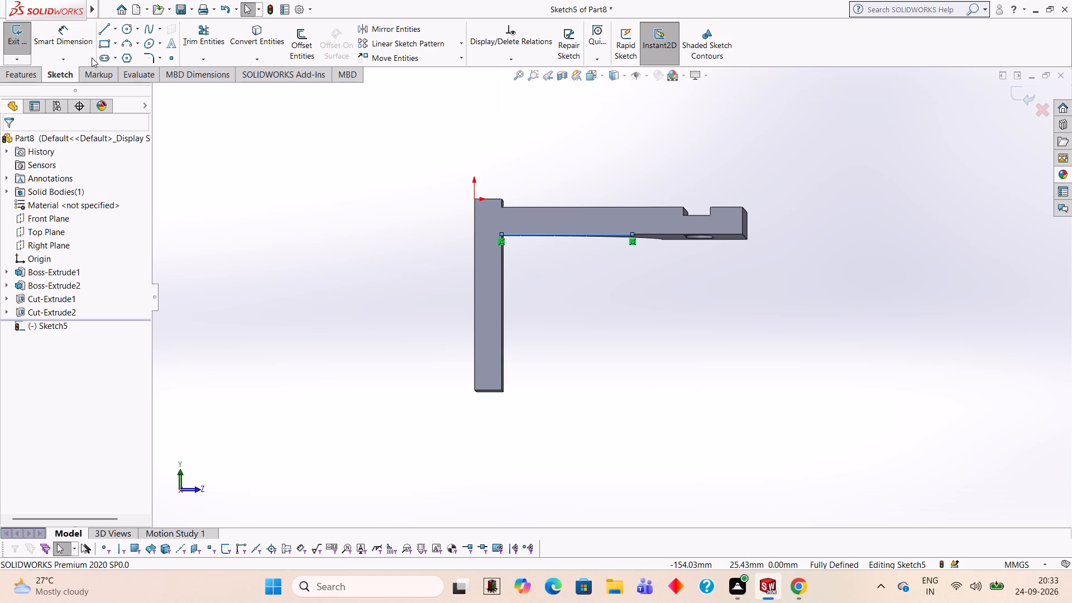
Sketch a 6 mm line up the plate's inner edge from its bottom corner, continuing diagonally to the outer end of the 63 mm line.
click(101, 34)
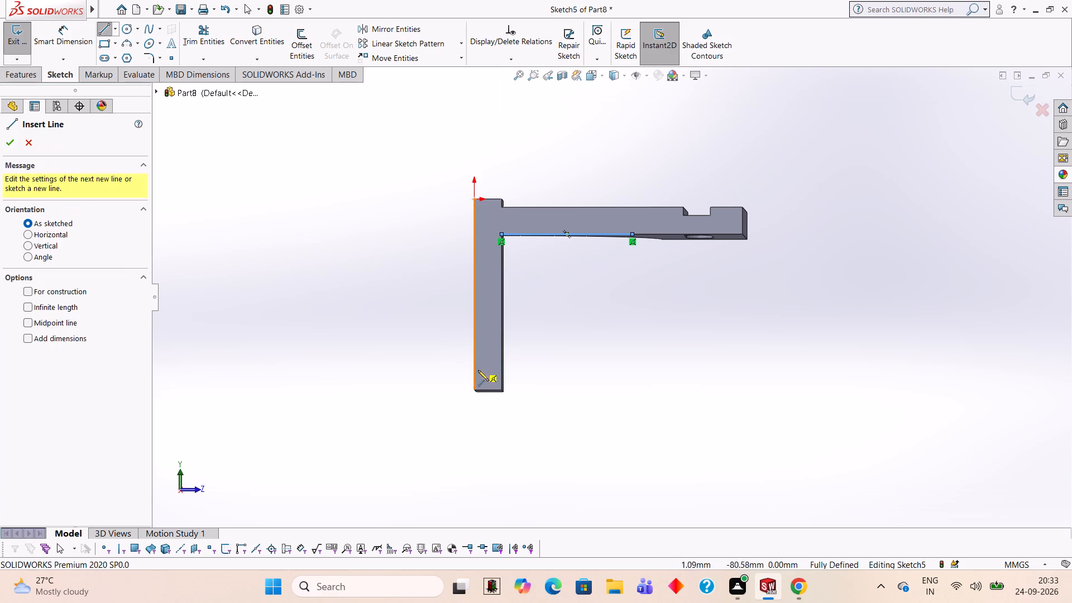
click(500, 390)
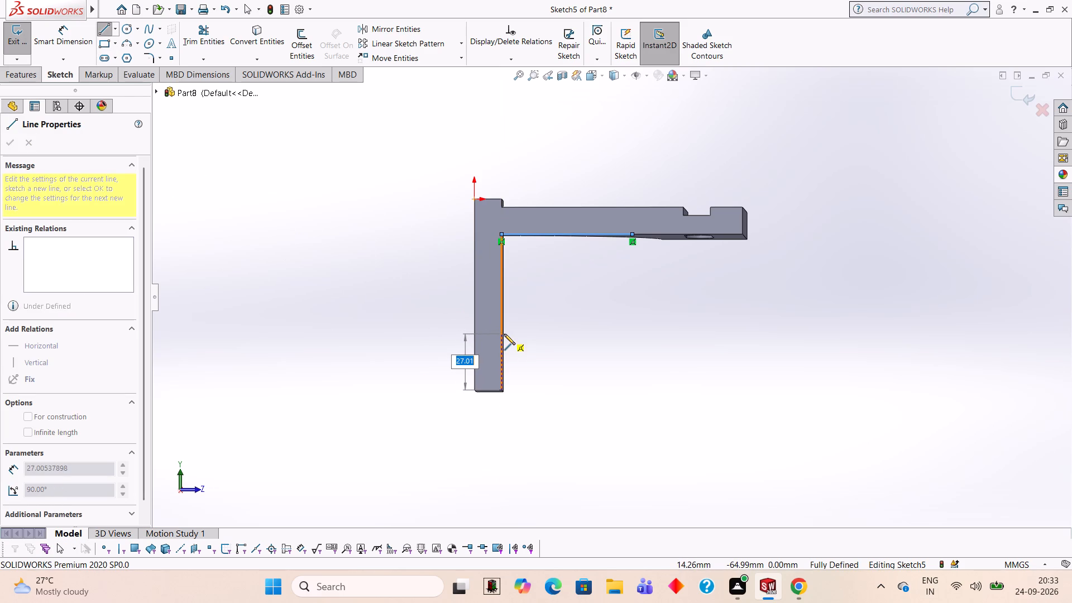
key(6)
key(Return)
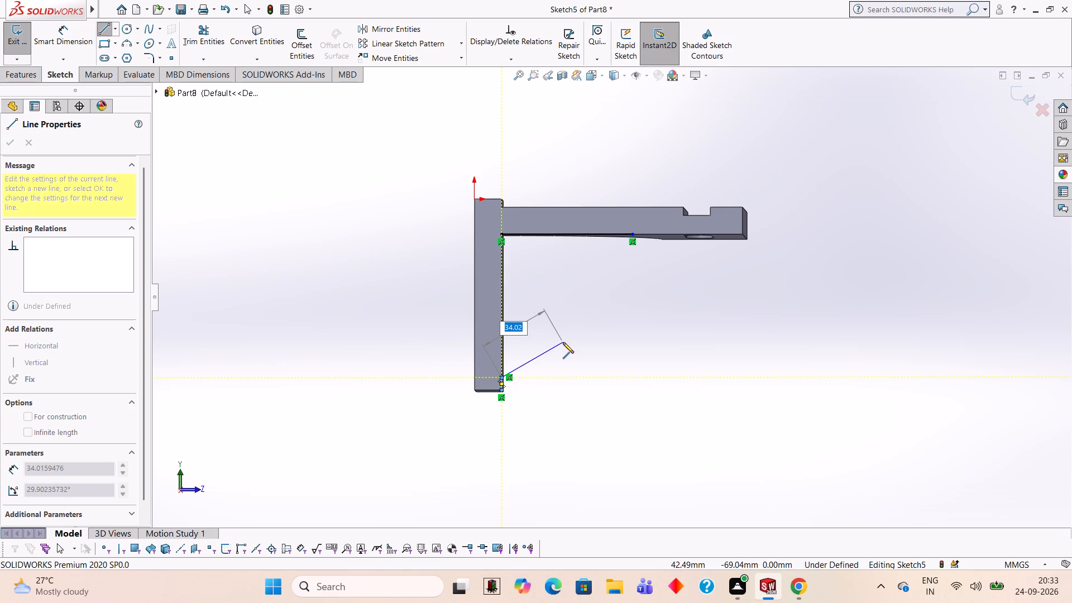
click(633, 233)
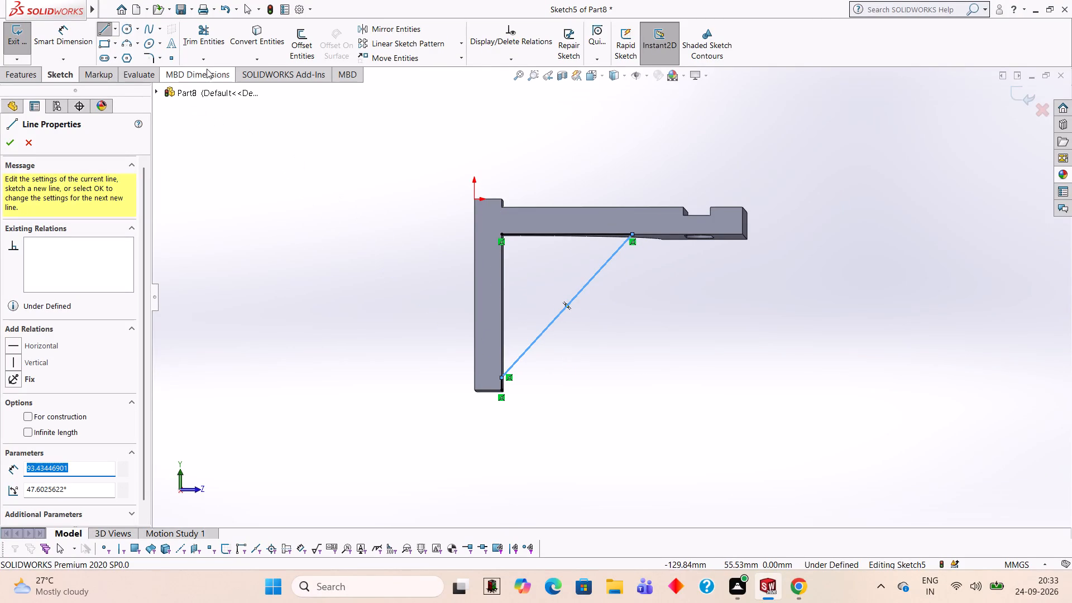
Trim away the 6 mm line and close the triangle with a 69 mm vertical line from the inner corner to the diagonal's lower end.
click(203, 54)
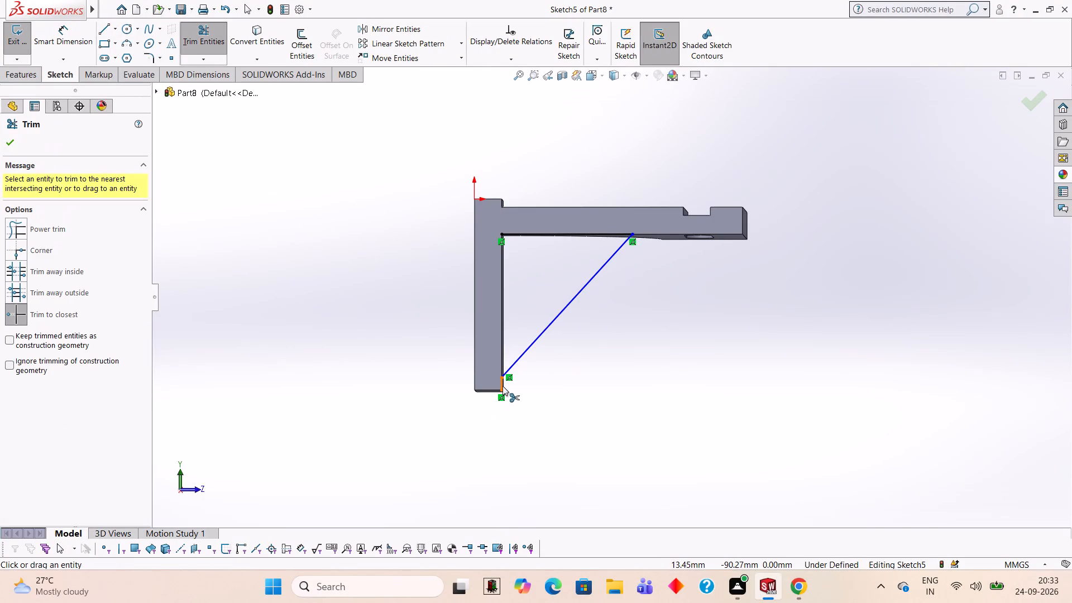
click(502, 386)
click(103, 23)
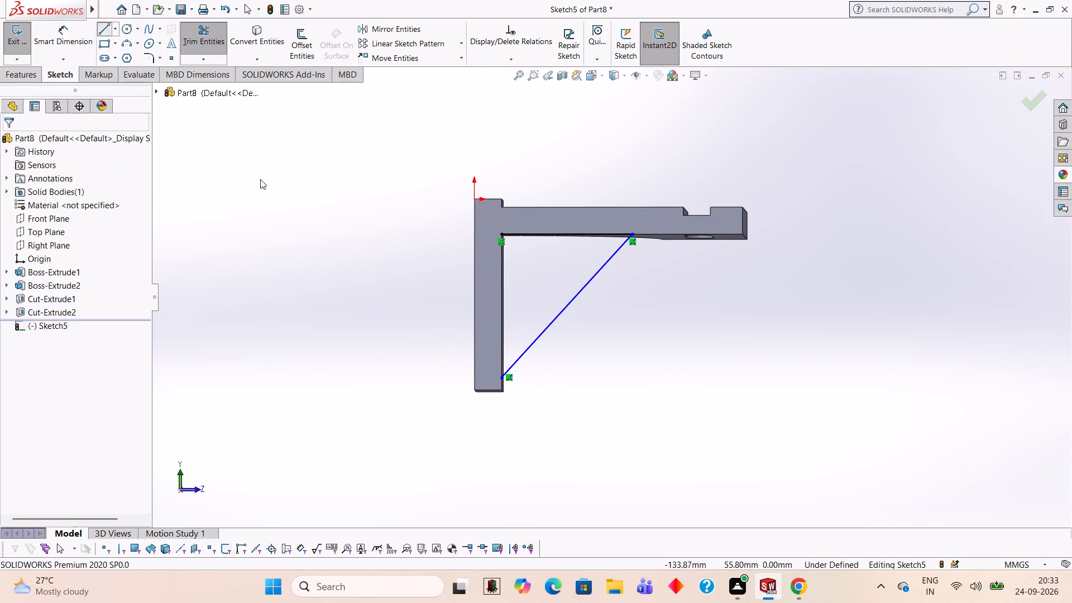
click(500, 234)
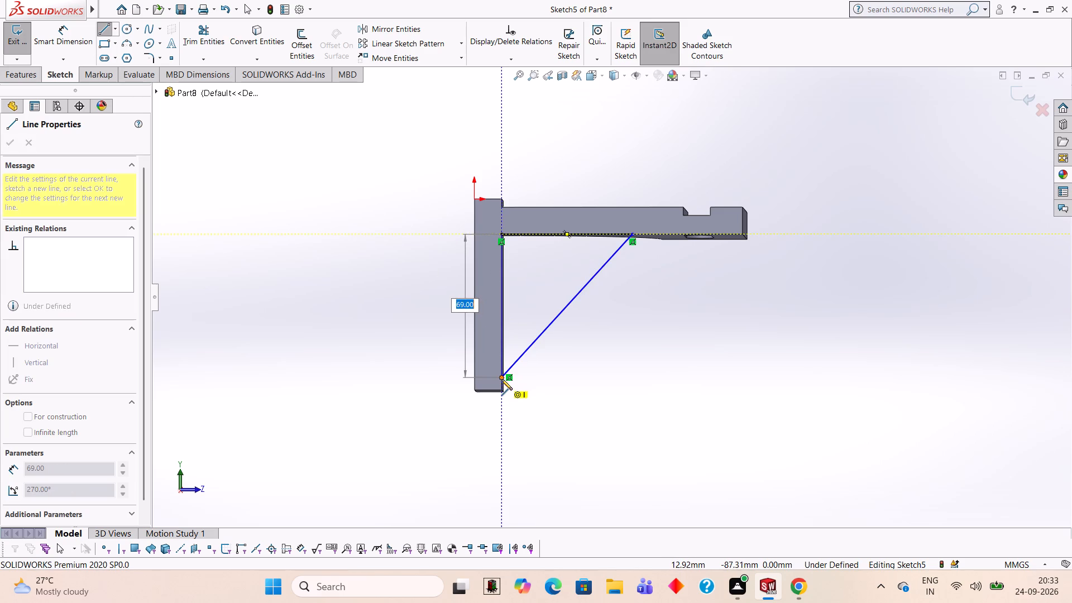
click(501, 379)
Set up a blind boss extrusion of the triangular rib profile, reversed to run across the plate's width, with a 30 mm depth.
middle_drag(788, 288, 708, 277)
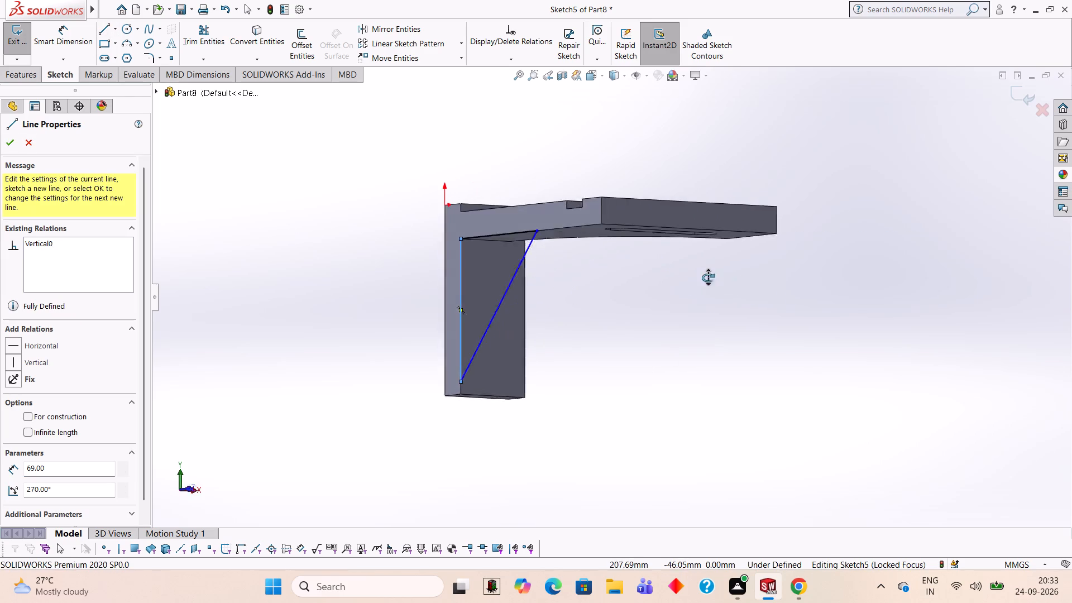
middle_drag(708, 277, 691, 225)
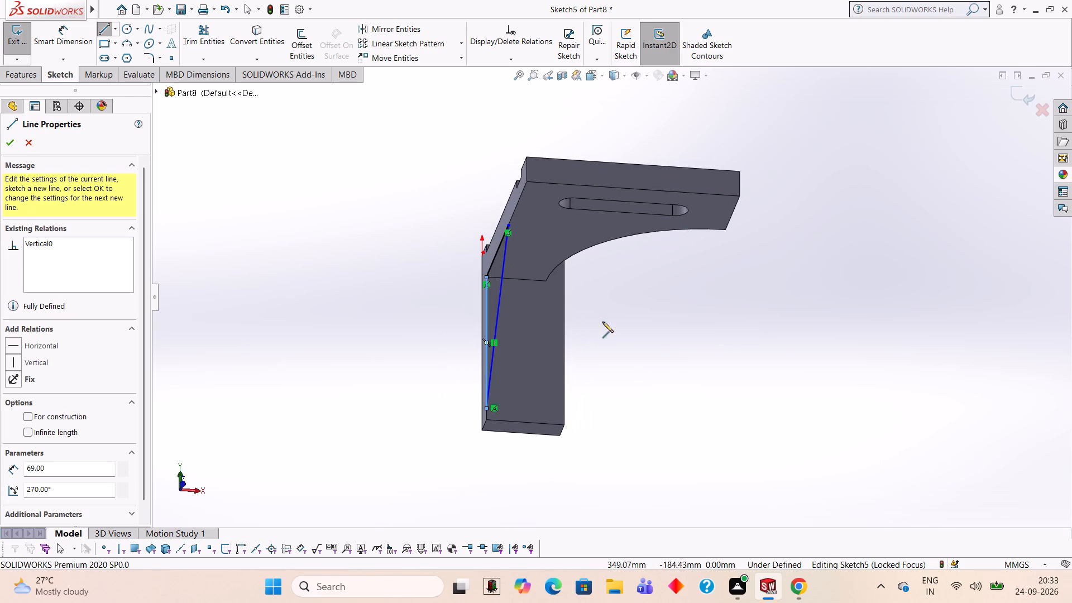
middle_drag(632, 333, 703, 382)
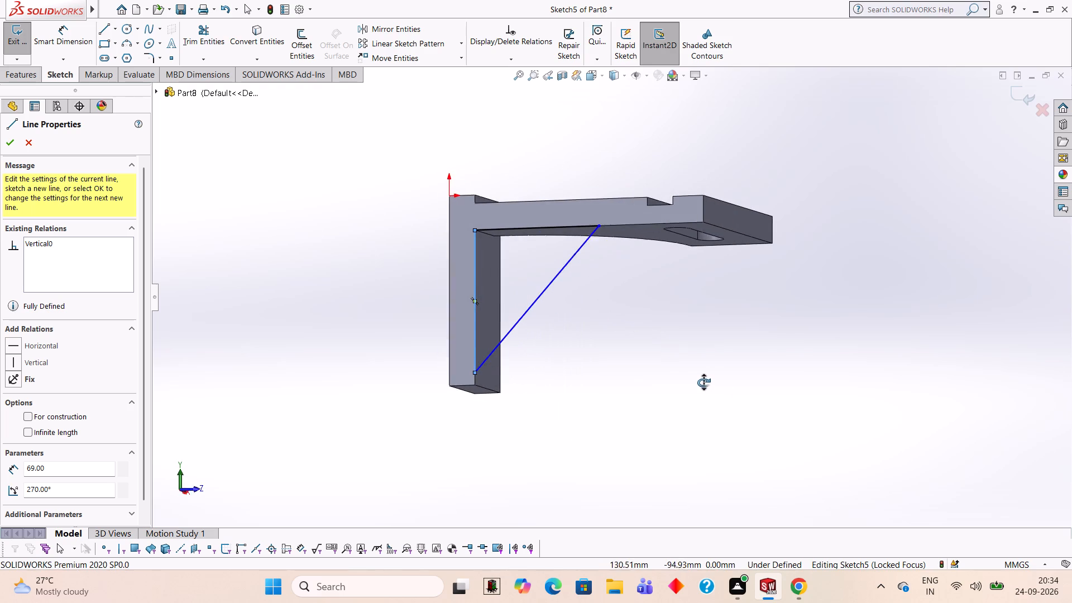
middle_drag(703, 382, 691, 380)
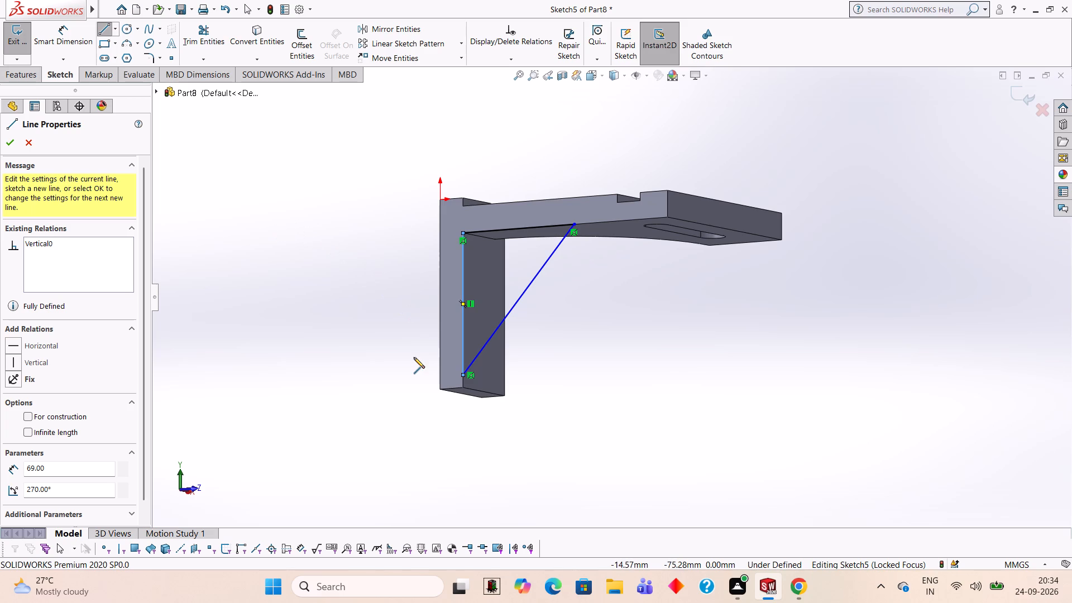
middle_drag(841, 360, 825, 357)
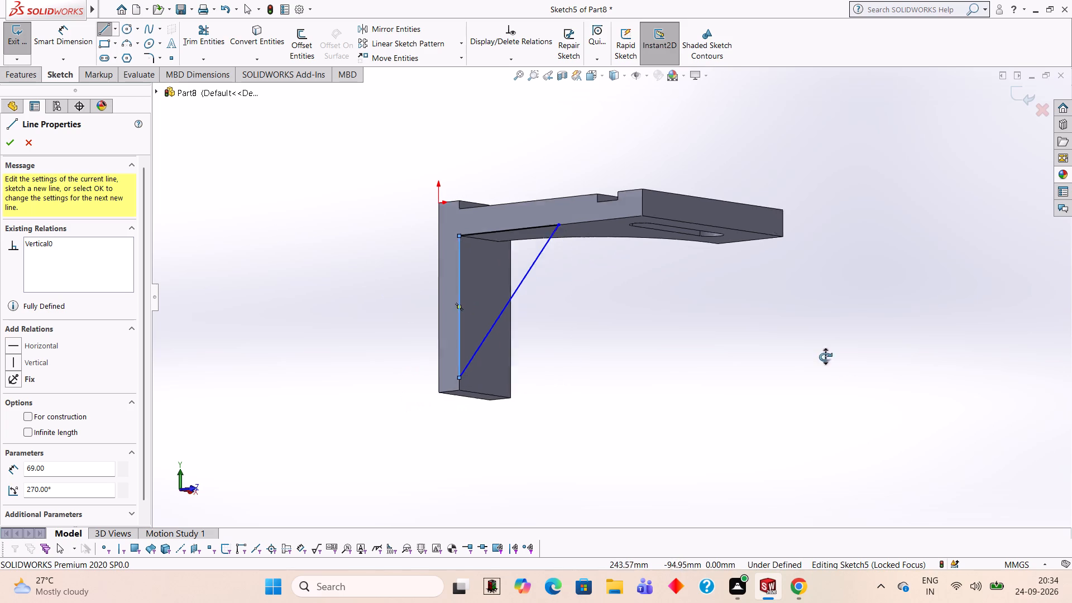
middle_drag(825, 357, 787, 363)
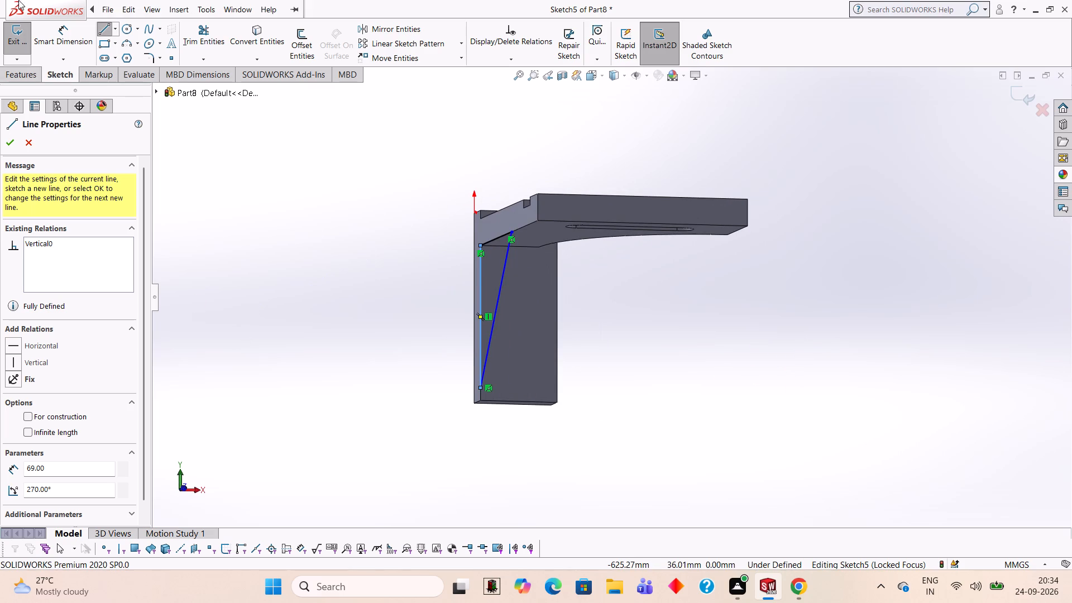
click(20, 73)
click(20, 56)
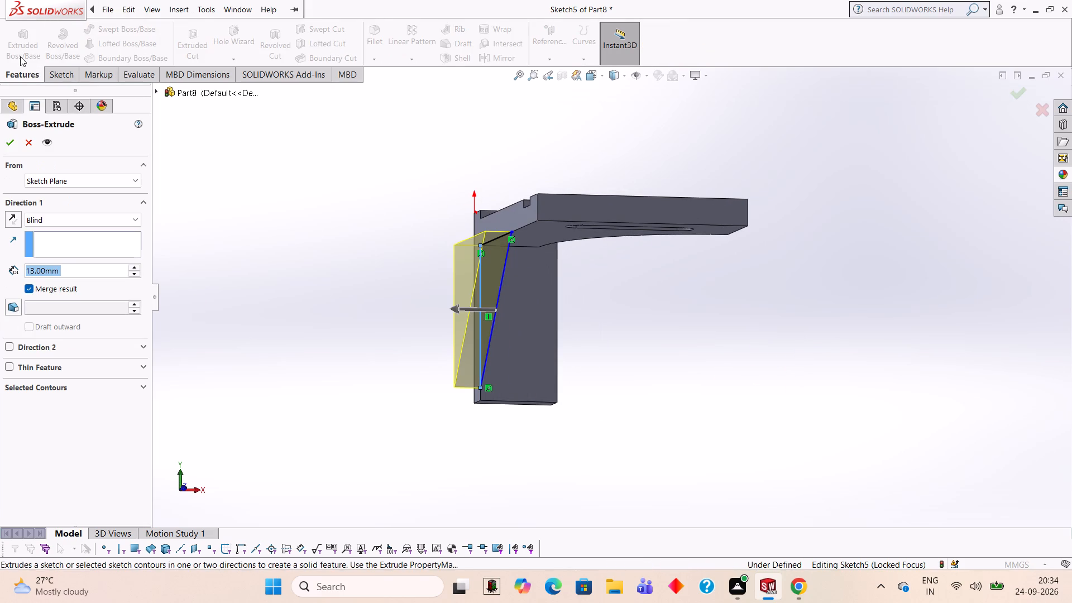
click(11, 225)
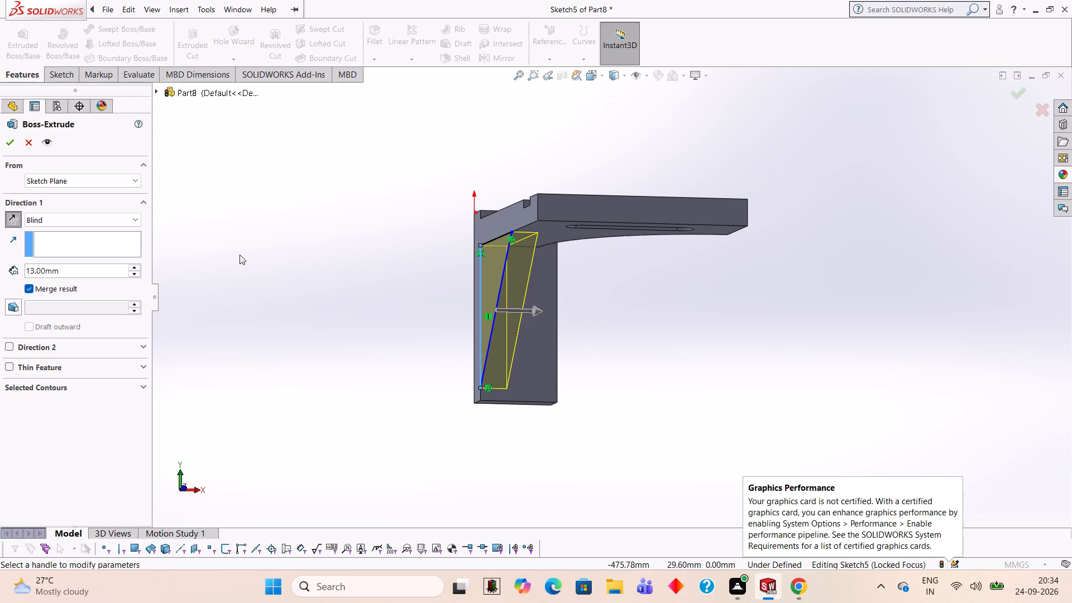
click(66, 274)
key(BackSpace)
key(BackSpace)
key(BackSpace)
key(BackSpace)
key(BackSpace)
key(BackSpace)
key(BackSpace)
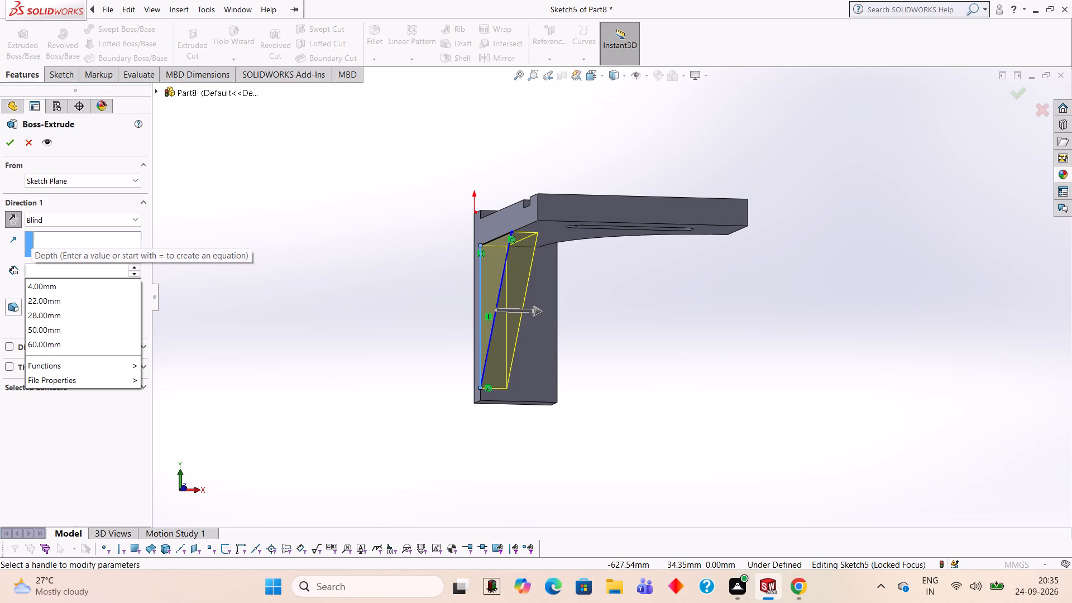
text(30)
key(Return)
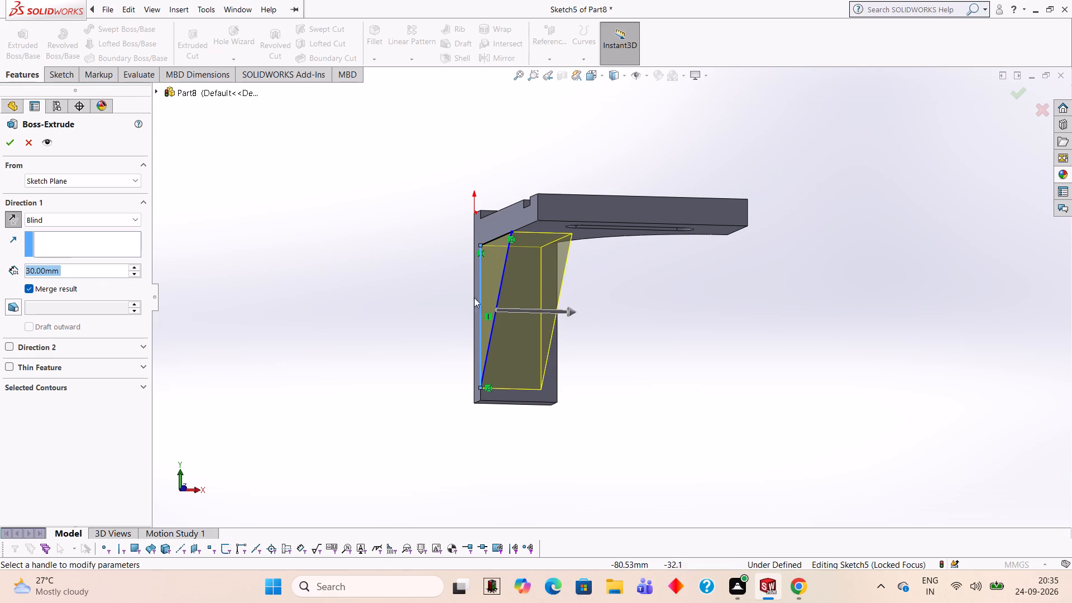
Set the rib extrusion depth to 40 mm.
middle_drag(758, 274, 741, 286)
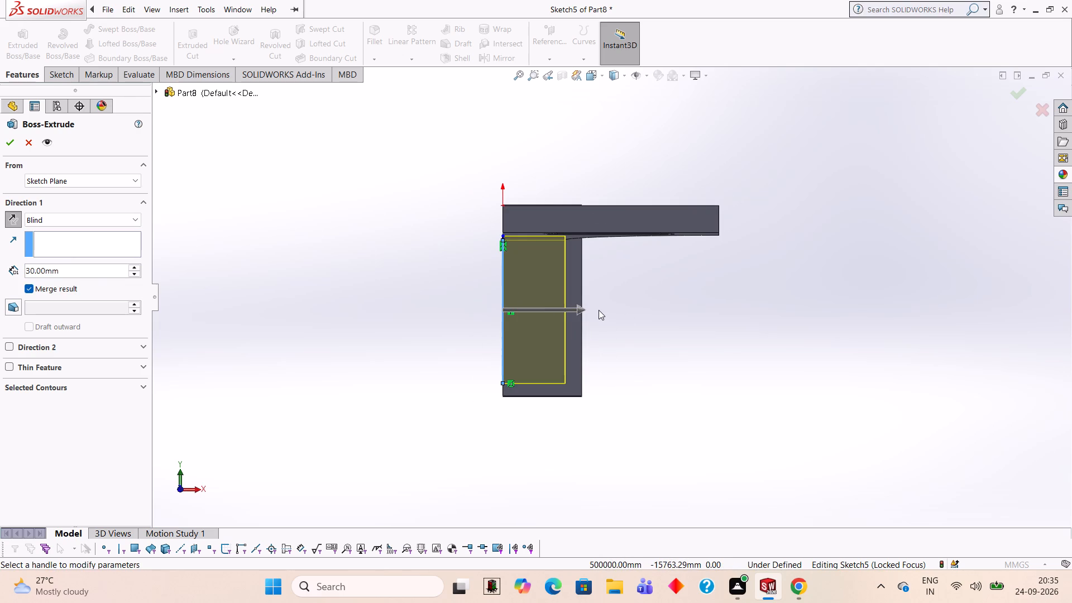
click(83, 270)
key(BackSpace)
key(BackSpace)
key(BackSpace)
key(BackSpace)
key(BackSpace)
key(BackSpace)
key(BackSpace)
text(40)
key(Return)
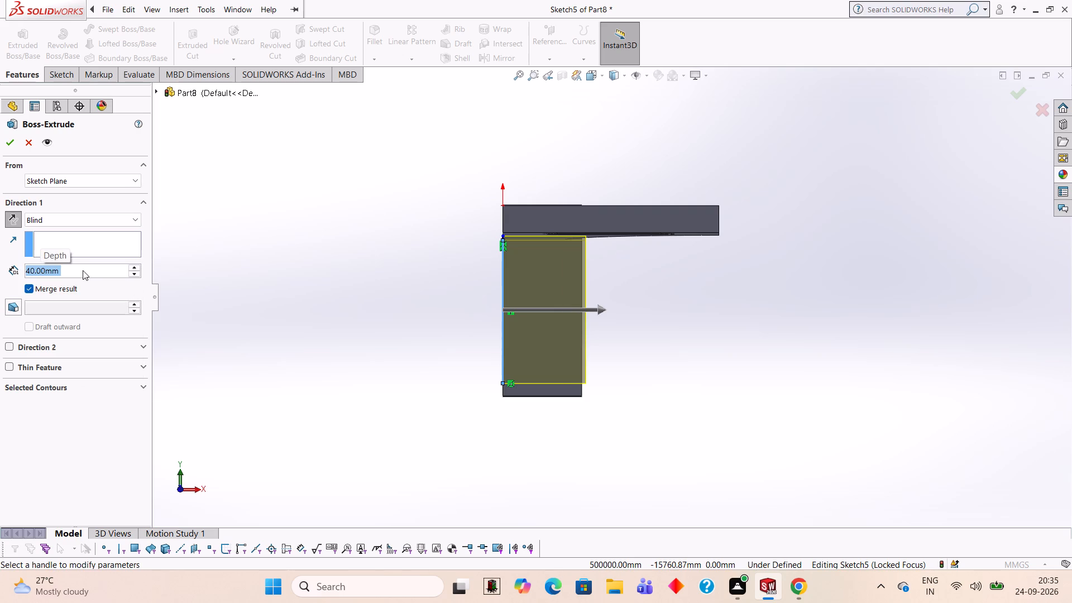
Set the rib extrusion depth to 38 mm and complete the boss extrusion.
middle_drag(673, 333, 658, 270)
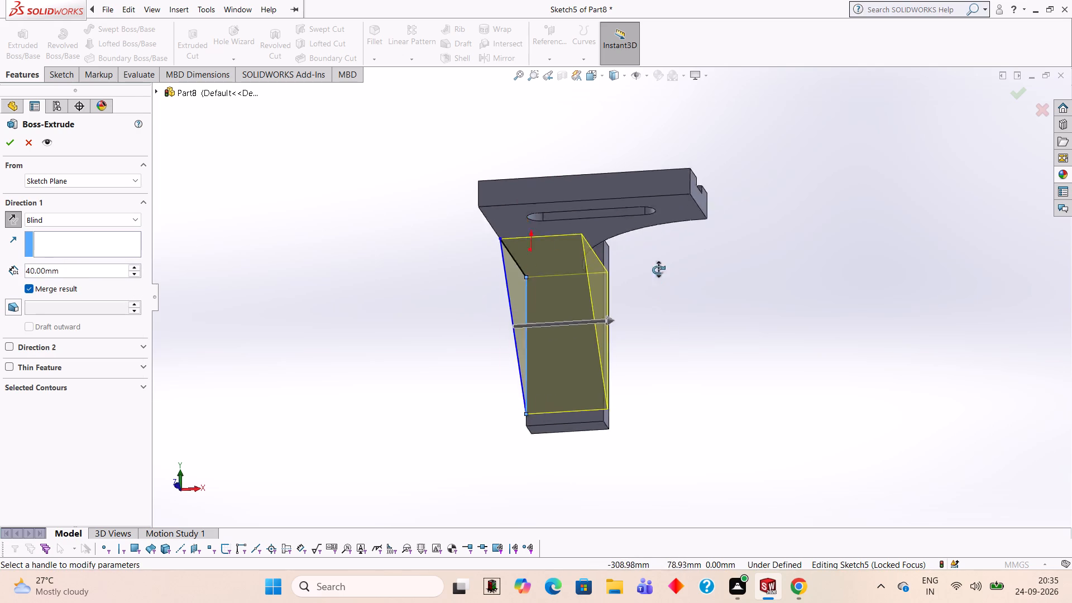
middle_drag(658, 270, 682, 366)
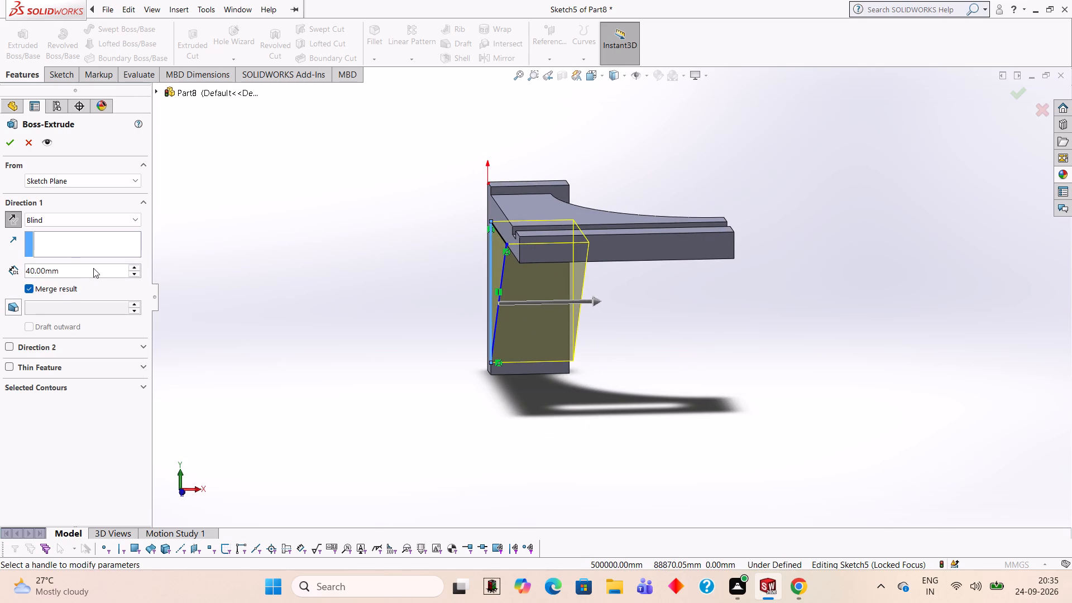
click(93, 268)
key(BackSpace)
key(BackSpace)
key(BackSpace)
key(BackSpace)
key(BackSpace)
key(BackSpace)
key(BackSpace)
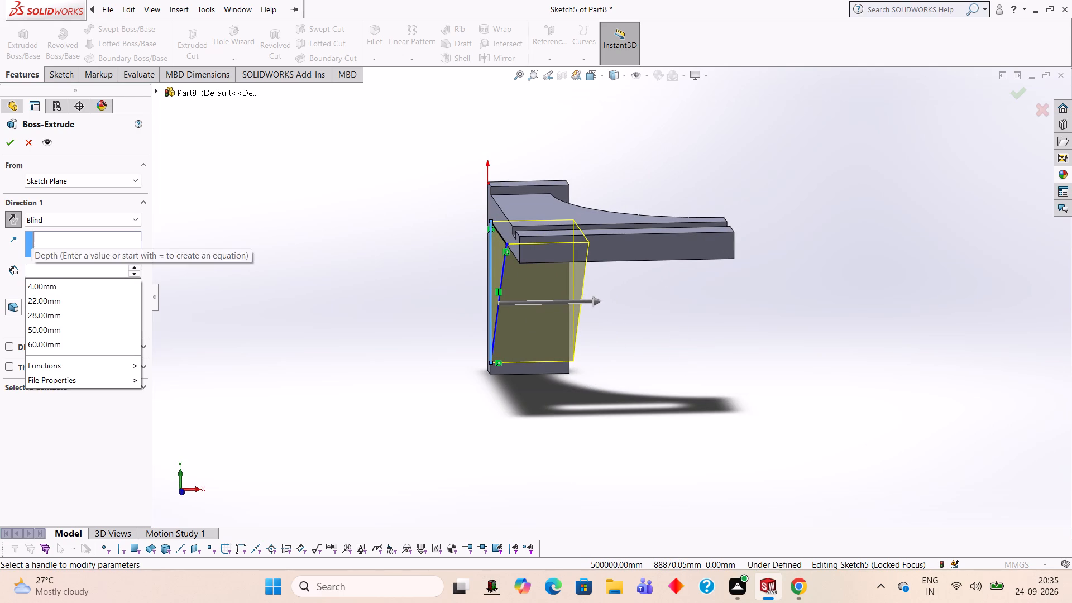
text(38)
key(Return)
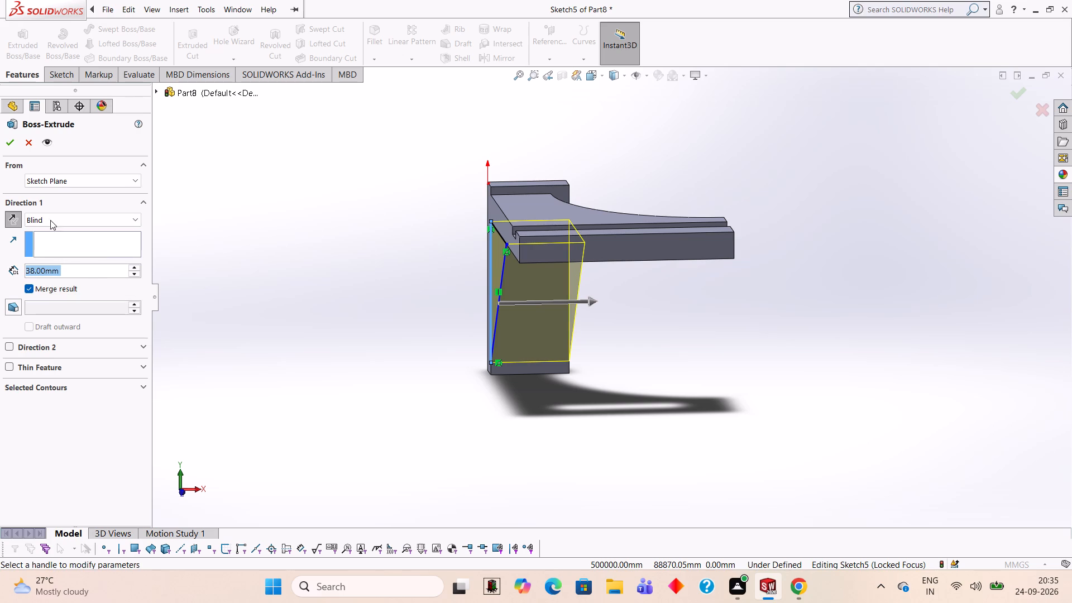
click(20, 131)
click(11, 139)
click(319, 261)
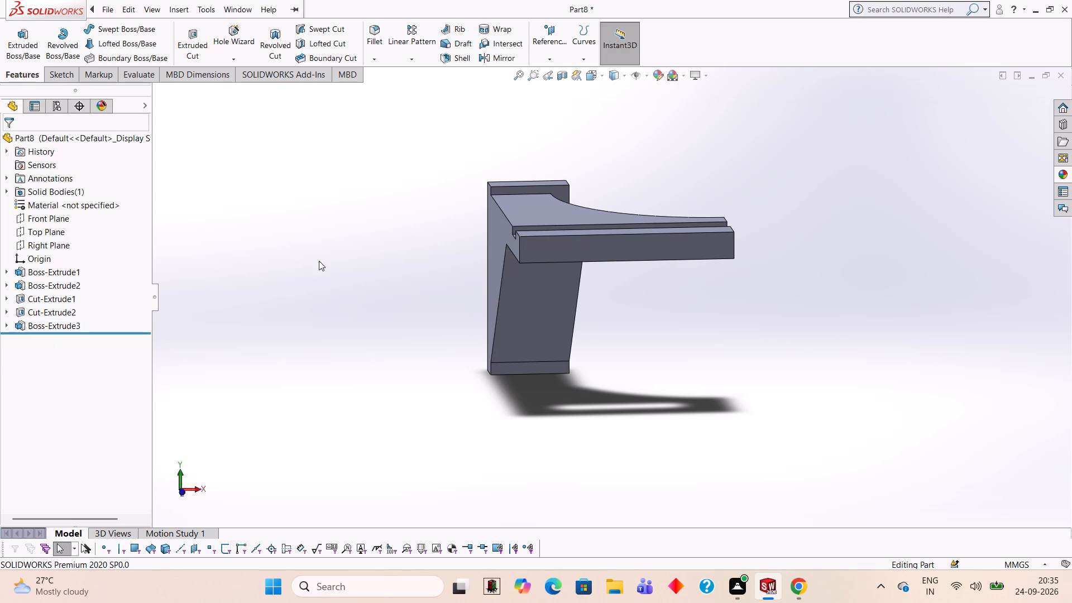
Examine the triangular rib from the underside, front and side of the part.
middle_drag(303, 308, 304, 203)
middle_drag(322, 250, 284, 237)
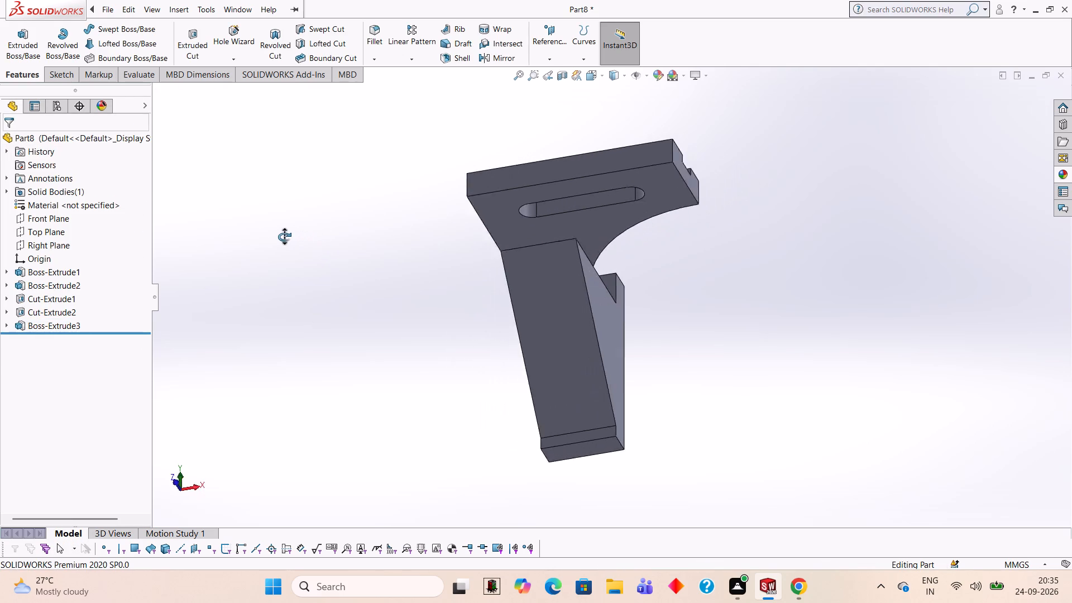
middle_drag(284, 237, 350, 213)
middle_drag(351, 281, 315, 226)
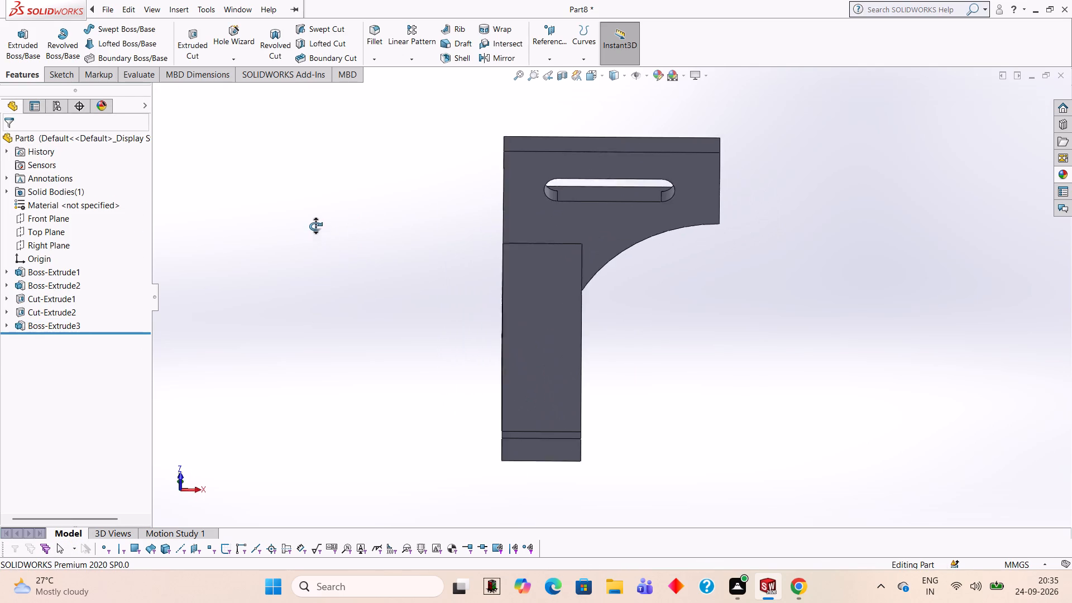
middle_drag(315, 226, 299, 316)
middle_drag(393, 241, 299, 298)
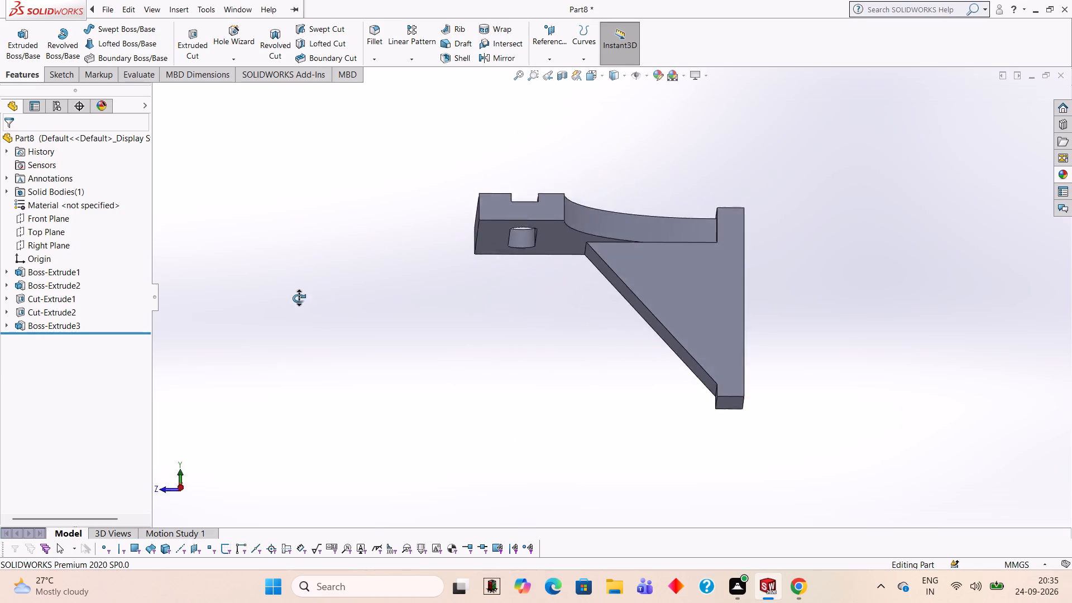
On the side face flush with the plate and rib, sketch a closed triangle tracing the rib's outline, with a 63 mm horizontal edge.
middle_drag(299, 298, 327, 345)
middle_drag(309, 328, 274, 308)
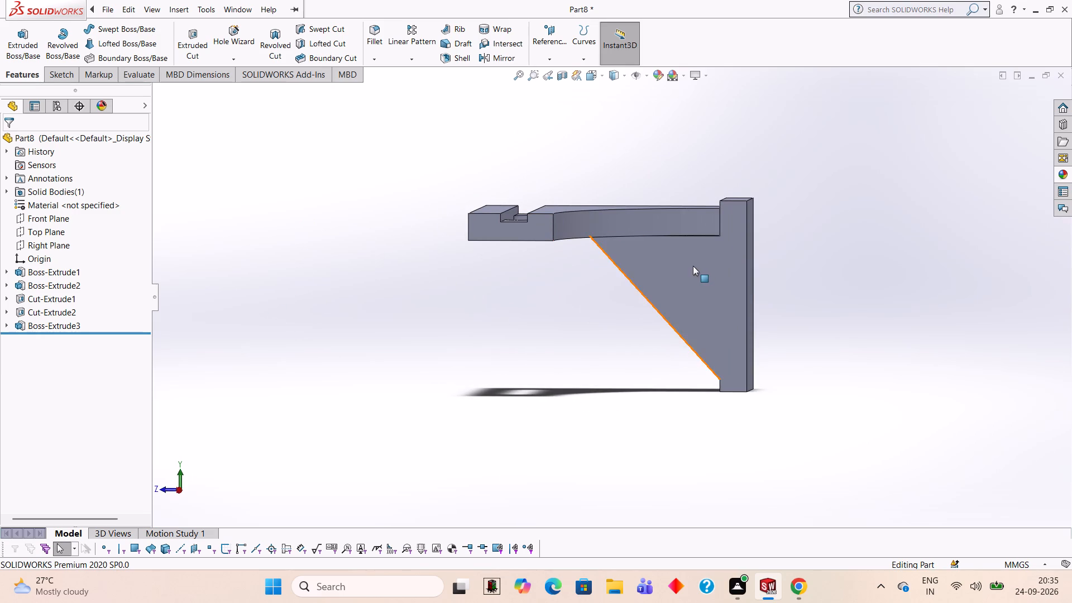
click(693, 266)
click(740, 233)
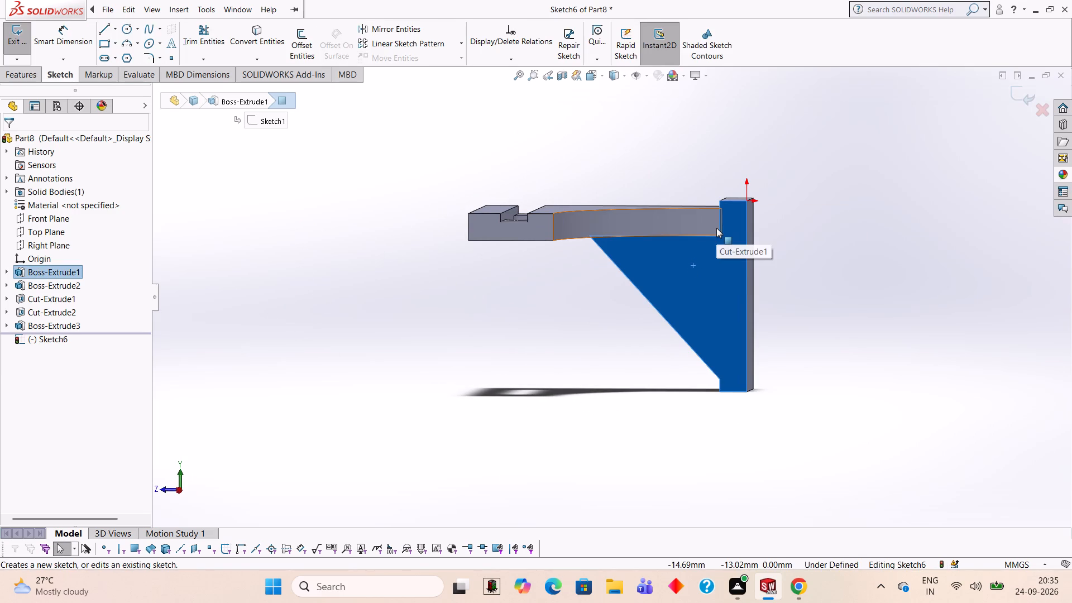
key(ctrl+8)
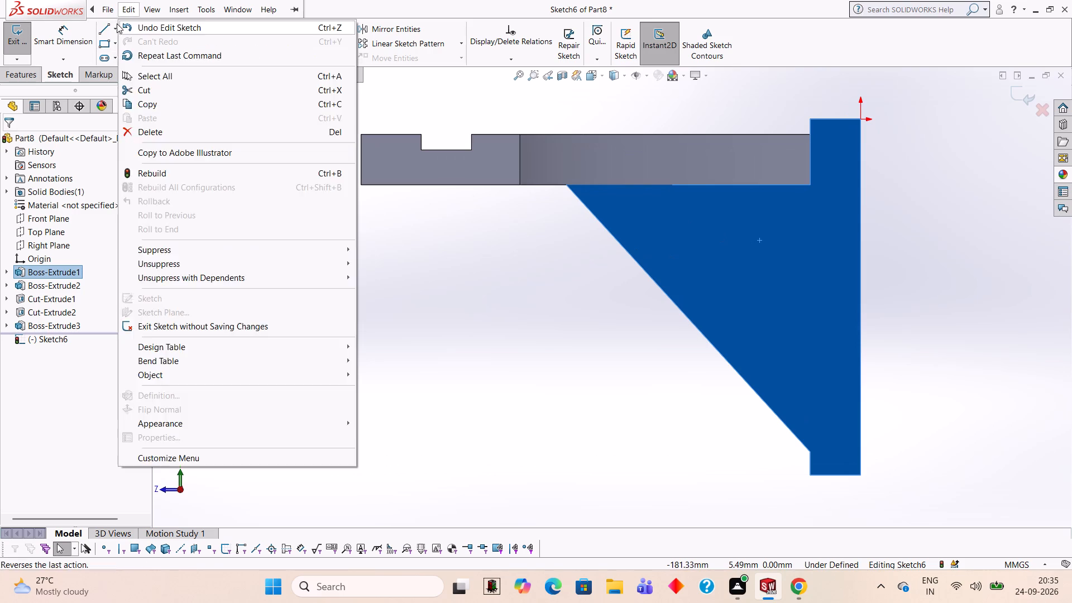
click(284, 145)
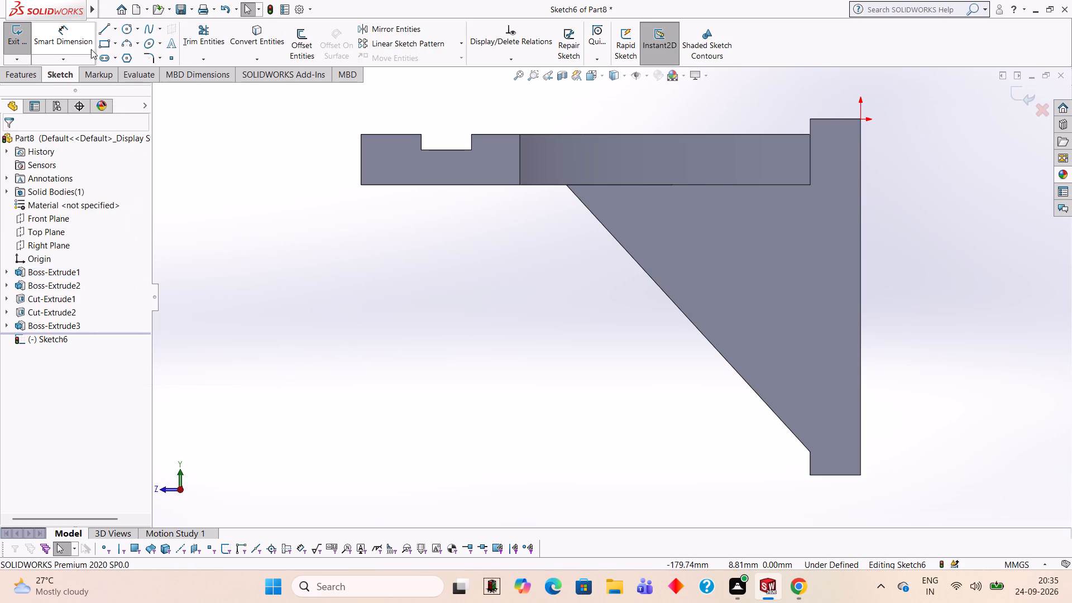
click(105, 27)
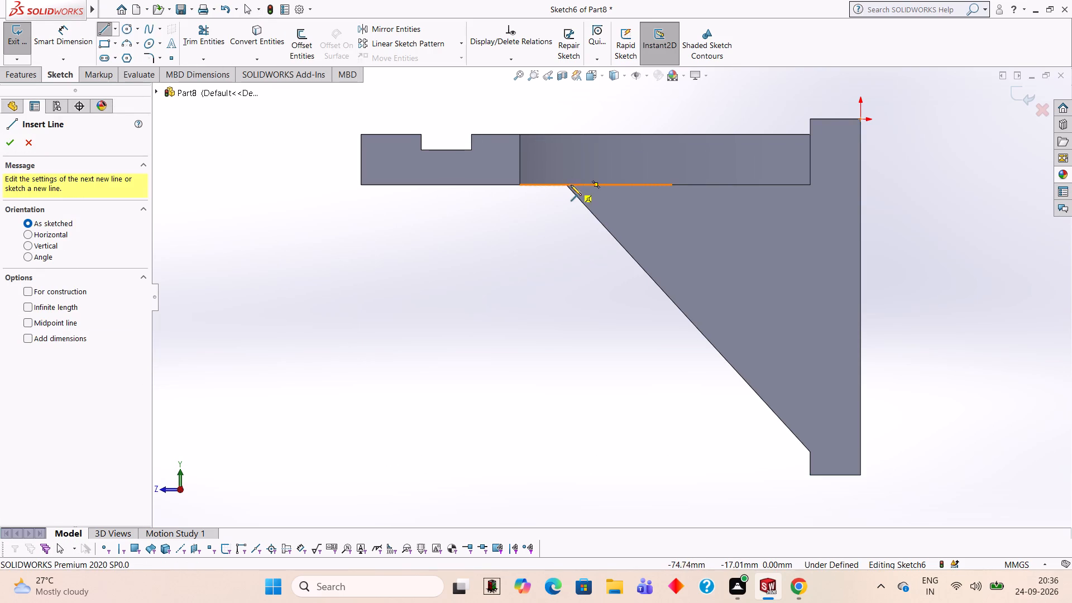
click(567, 185)
scroll(783, 187, up, 1)
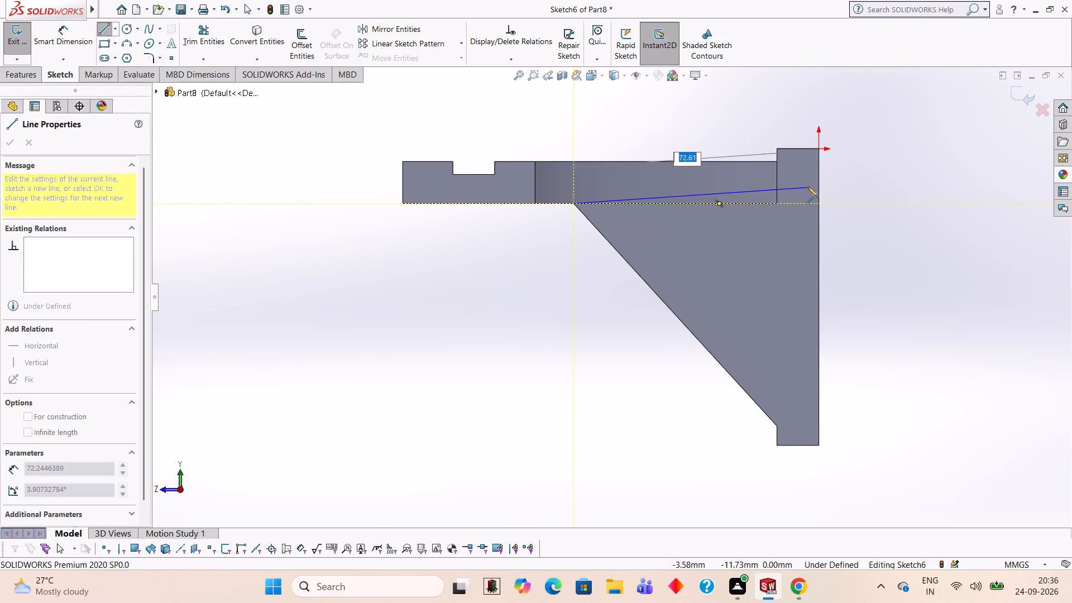
click(776, 202)
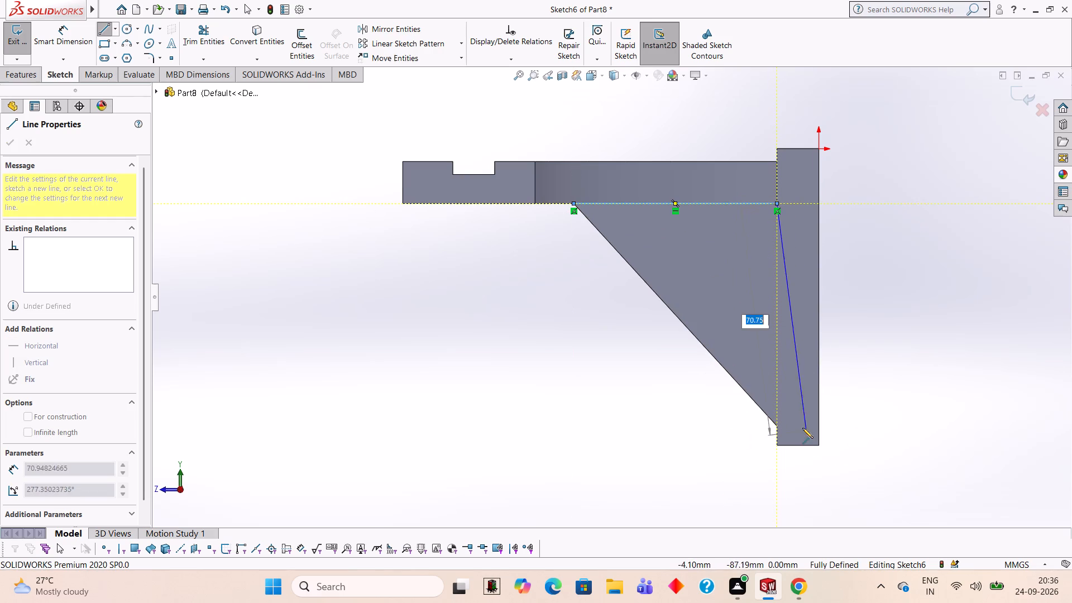
click(776, 425)
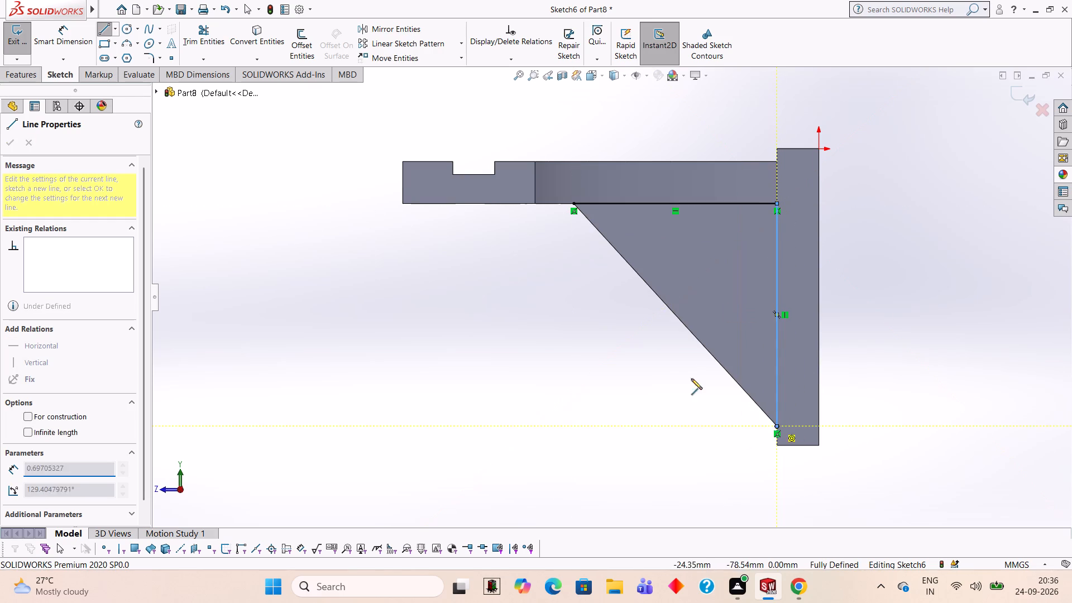
click(571, 202)
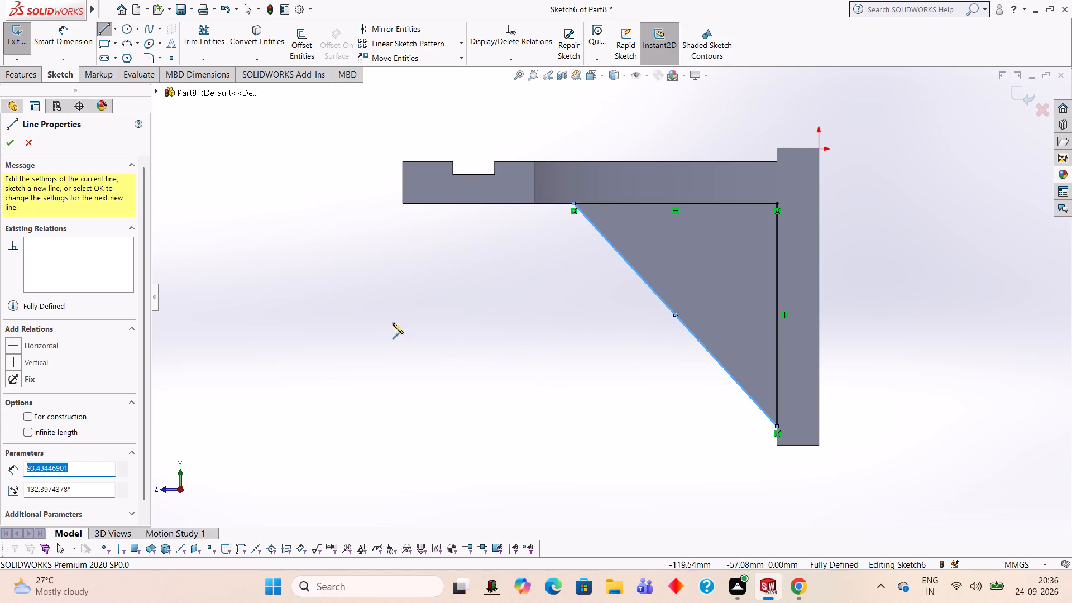
Set up a blind extruded cut of the triangle into the rib with a 16 mm depth.
click(30, 71)
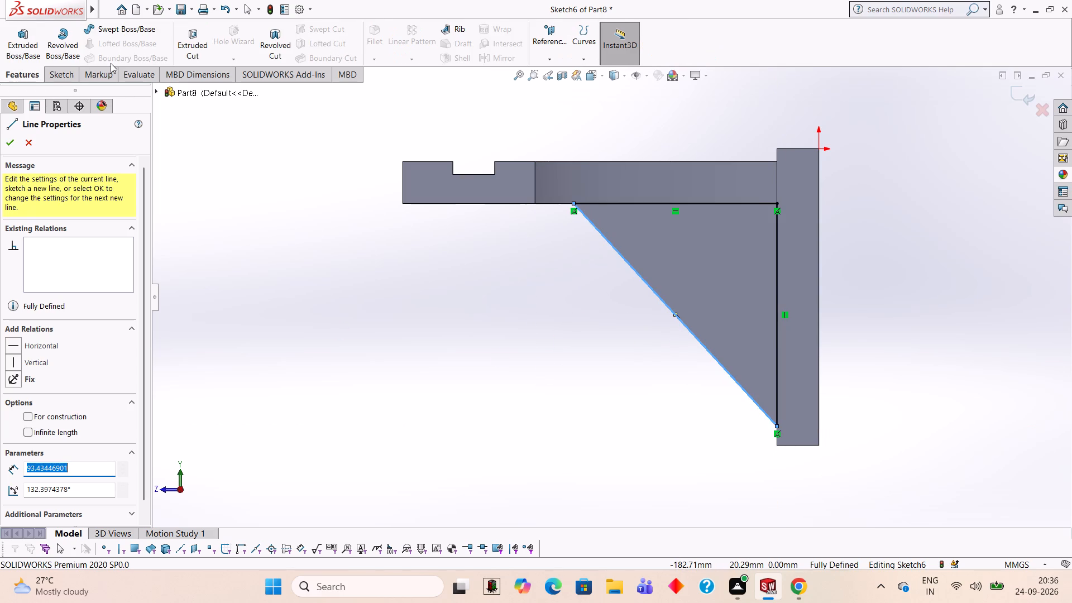
click(192, 45)
middle_drag(294, 245, 327, 255)
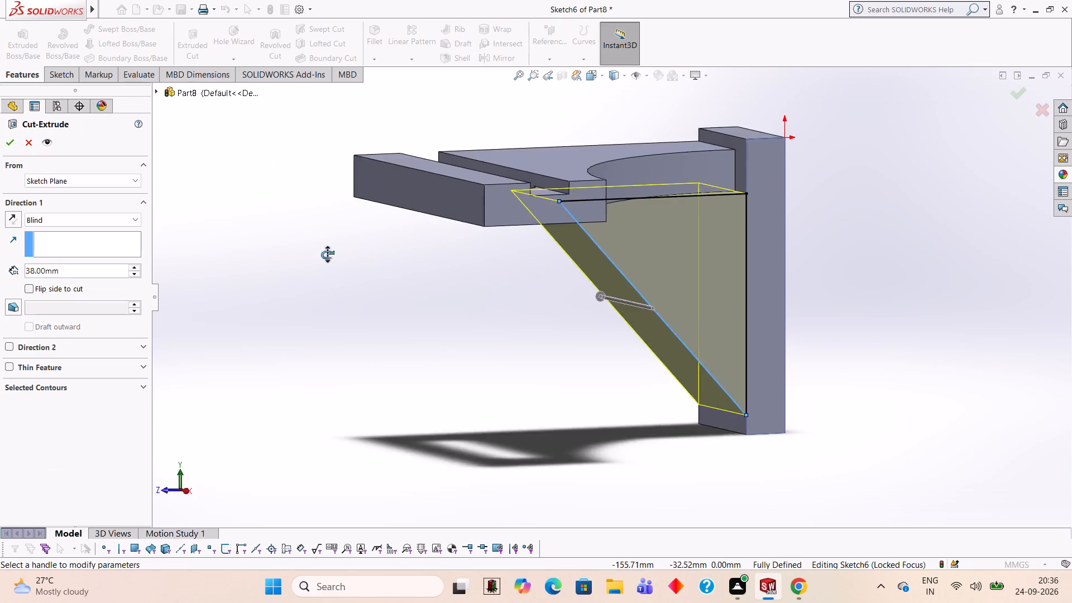
middle_drag(327, 255, 353, 223)
click(117, 271)
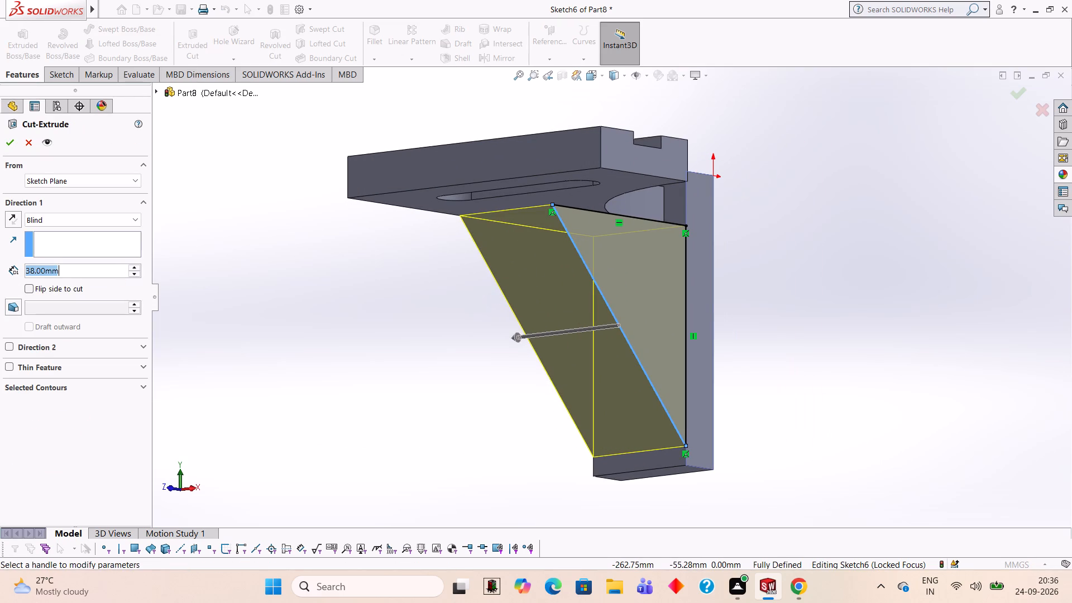
key(BackSpace)
key(BackSpace)
key(BackSpace)
key(BackSpace)
key(BackSpace)
key(BackSpace)
key(BackSpace)
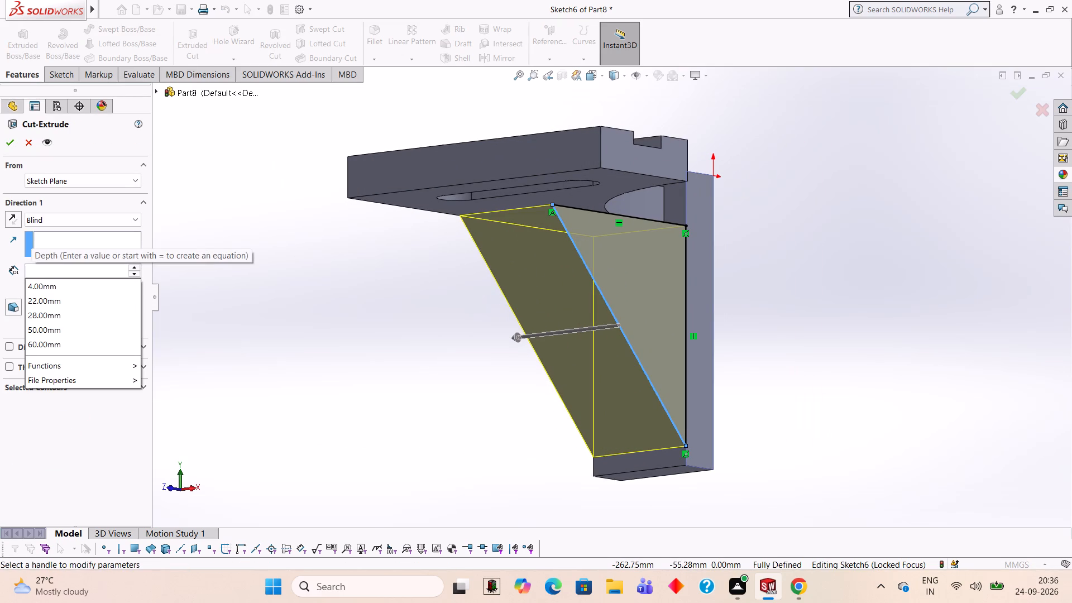
text(16)
key(Return)
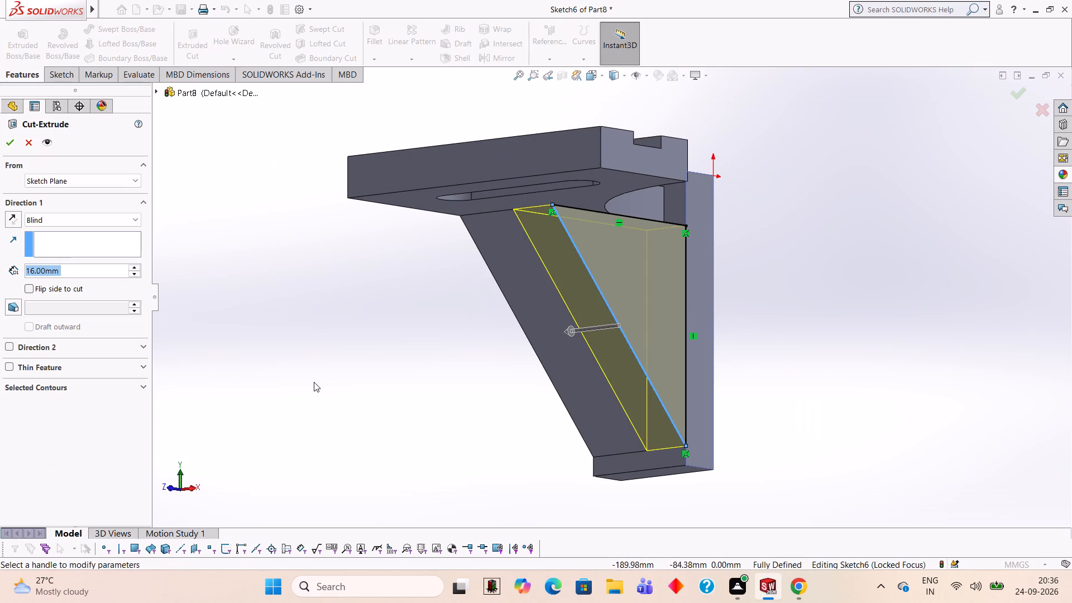
Inspect the cut preview, then switch to Calculator and compute 38 − 16 − 16 to check the remaining rib thickness.
middle_drag(318, 384, 365, 366)
middle_drag(355, 360, 372, 356)
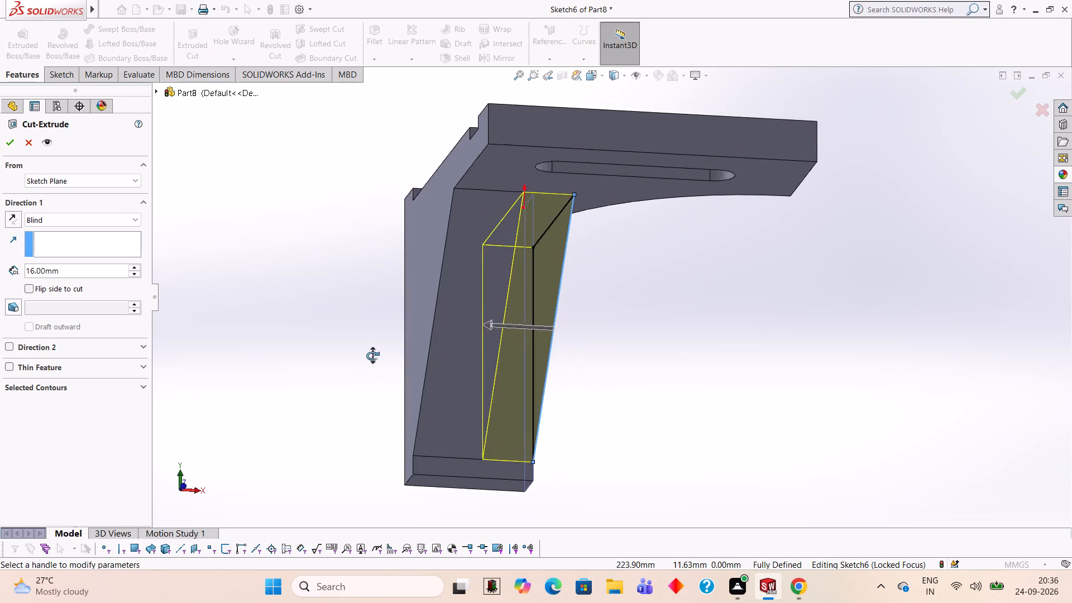
middle_drag(372, 356, 362, 344)
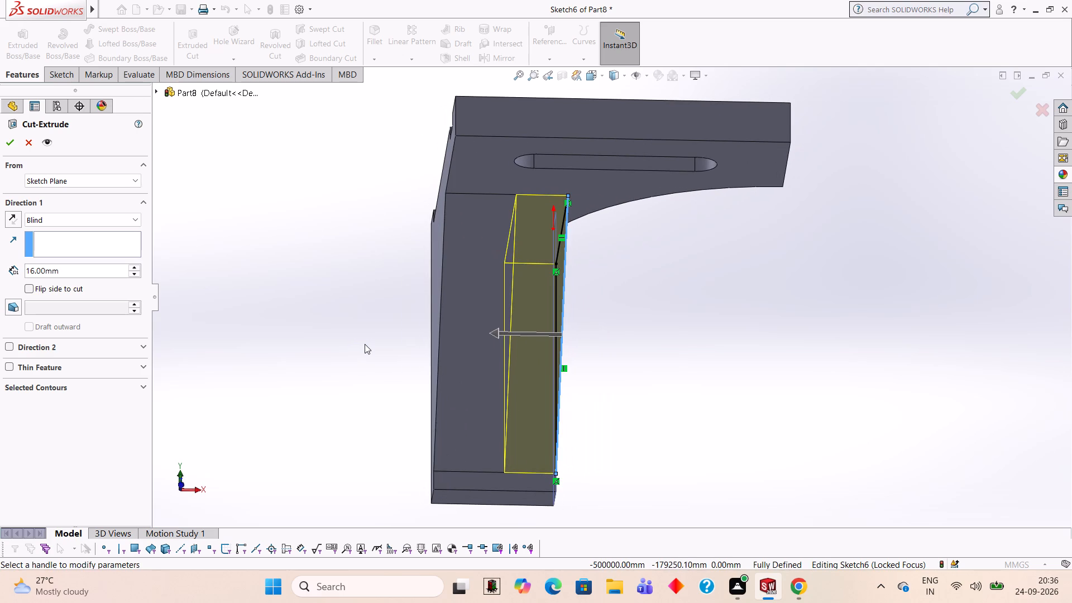
key(3)
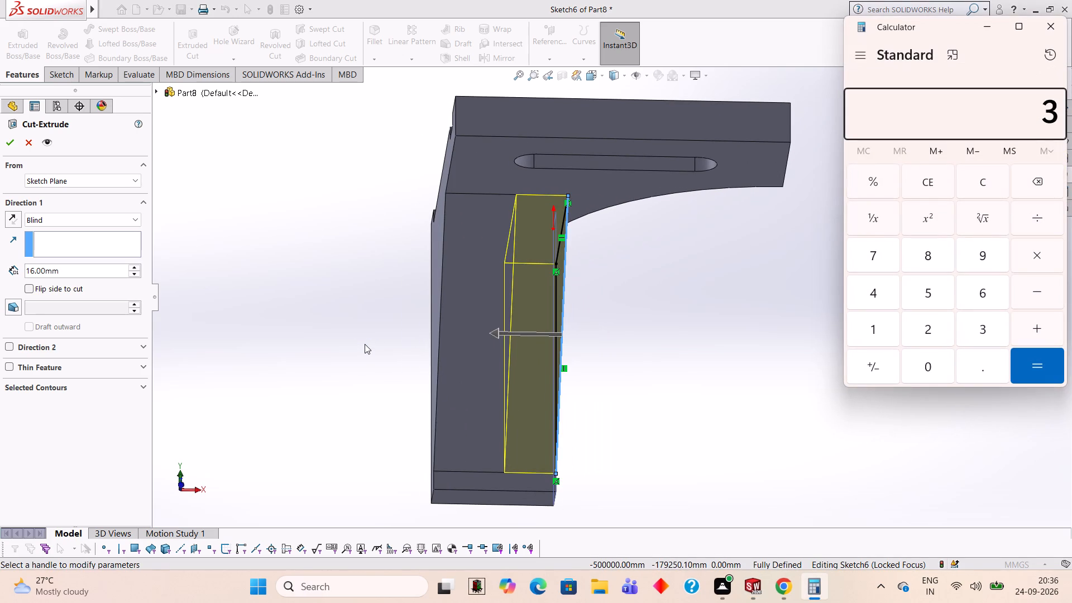
key(8)
text(-16)
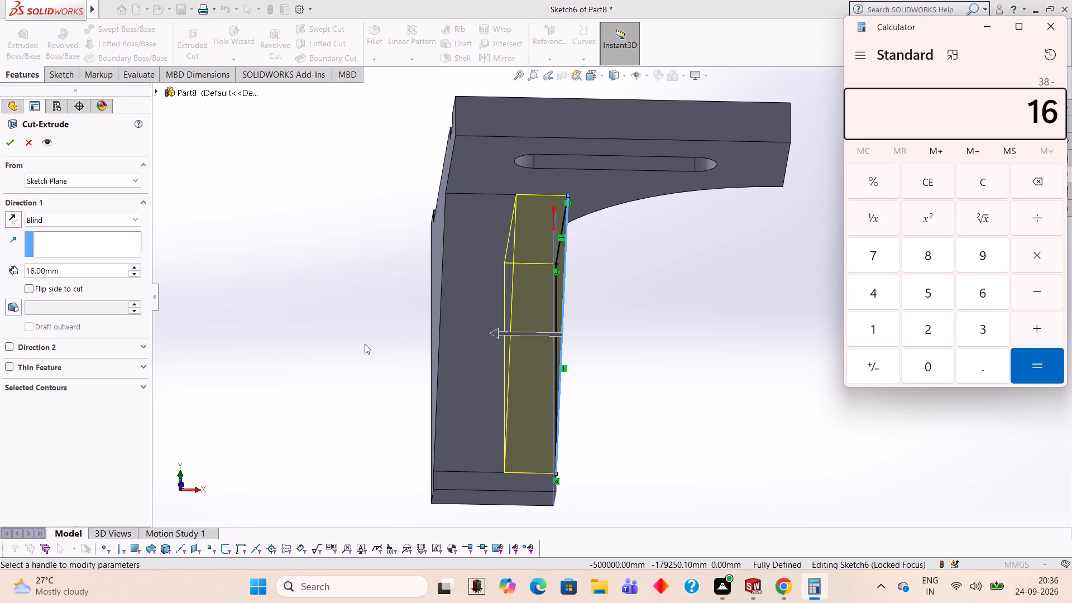
key(Return)
text(-16)
key(Return)
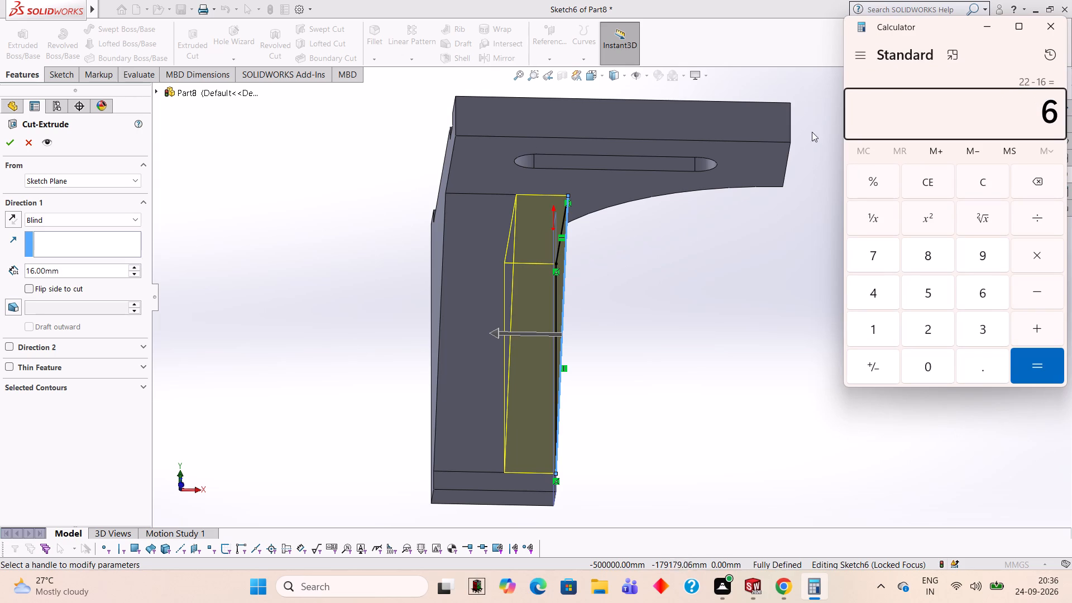
click(1040, 32)
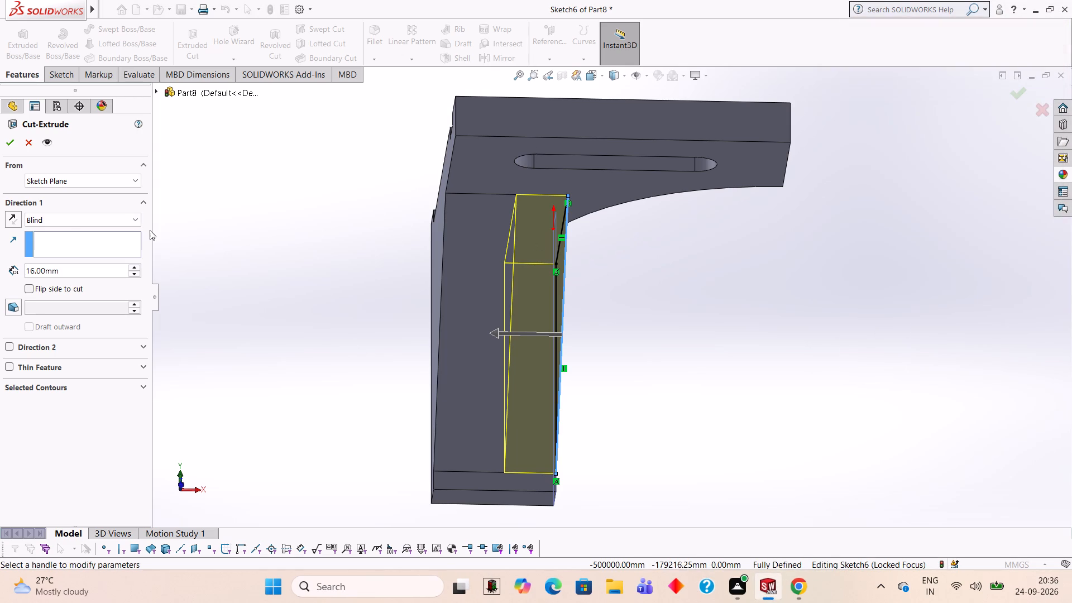
Complete the 16 mm extruded cut on the first side of the rib.
click(10, 141)
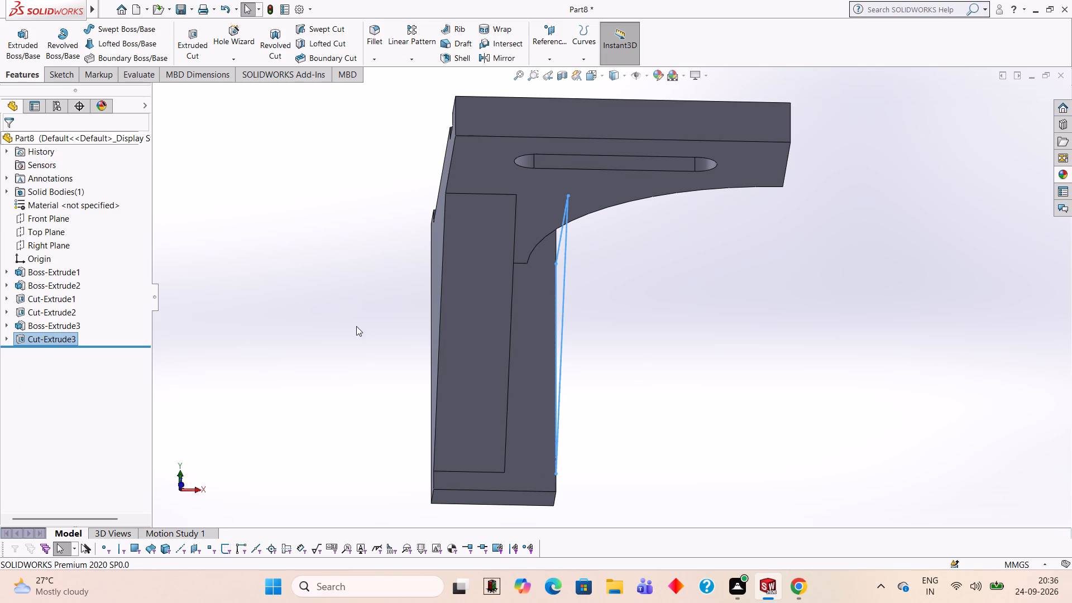
click(290, 323)
On the opposite side face of the bracket, sketch a closed triangle tracing the rib, with 63 mm horizontal and 69 mm vertical edges.
middle_drag(822, 348, 806, 283)
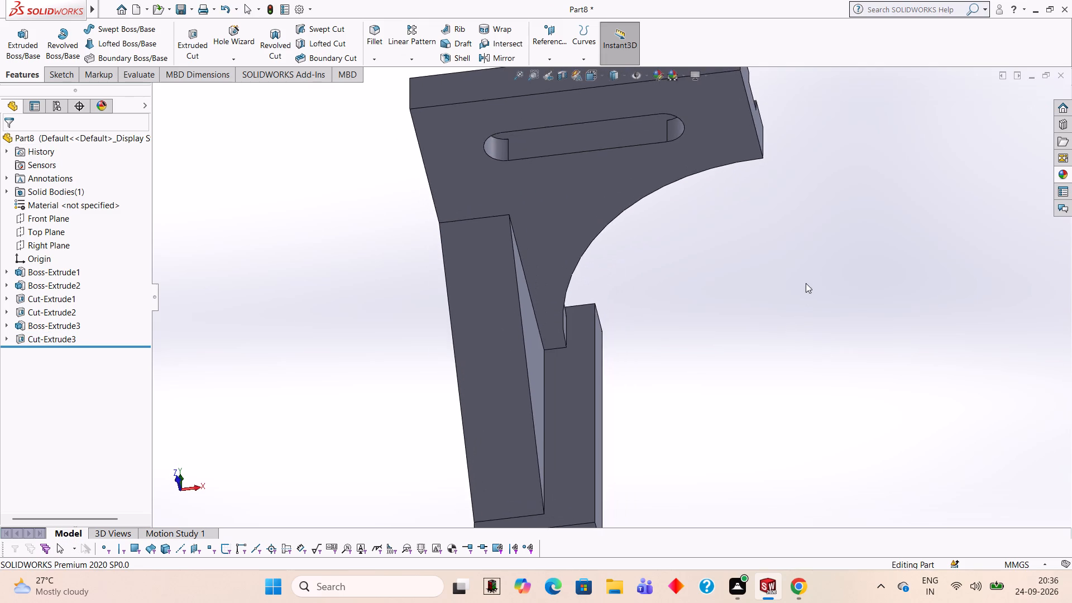
middle_drag(806, 283, 930, 440)
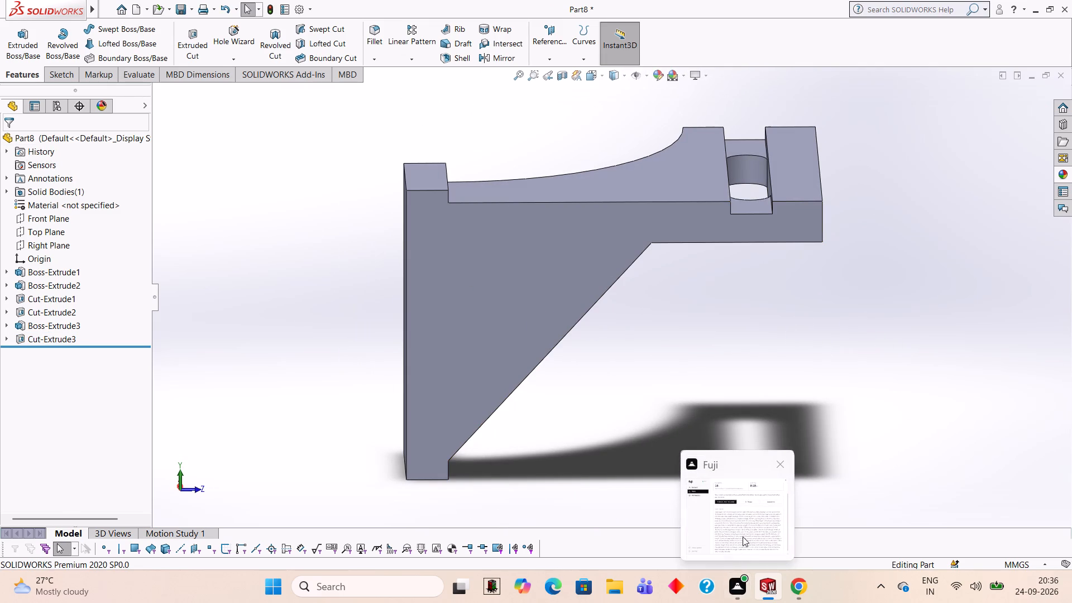
click(490, 295)
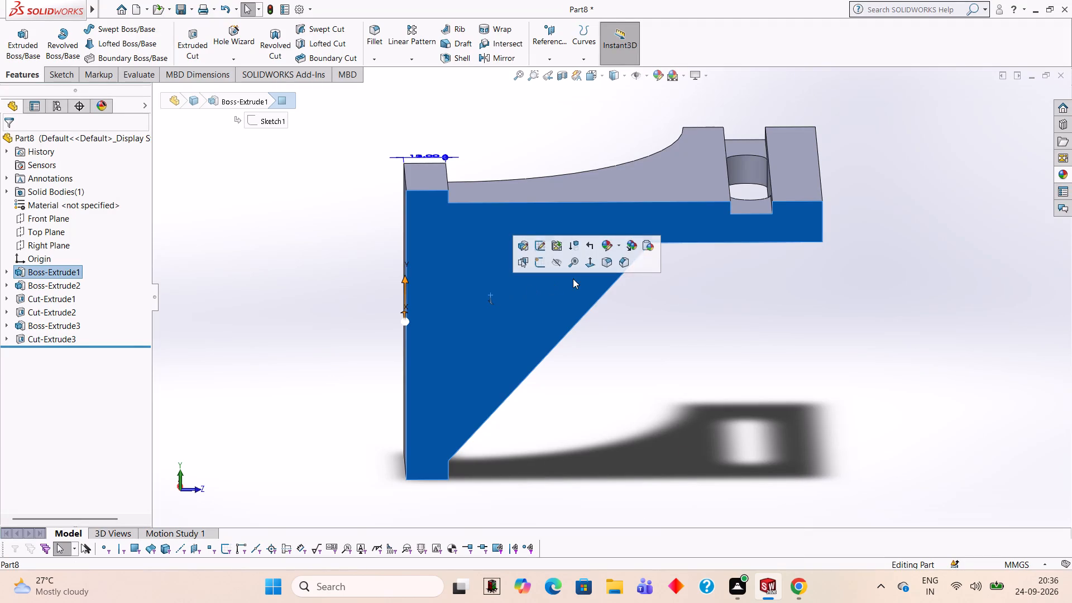
click(542, 264)
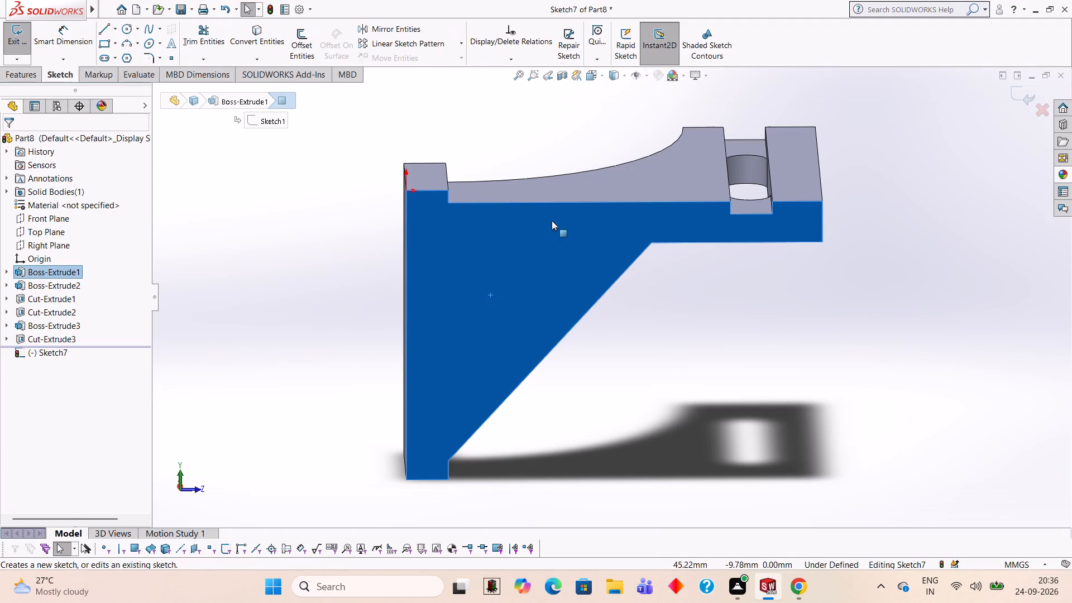
key(ctrl+8)
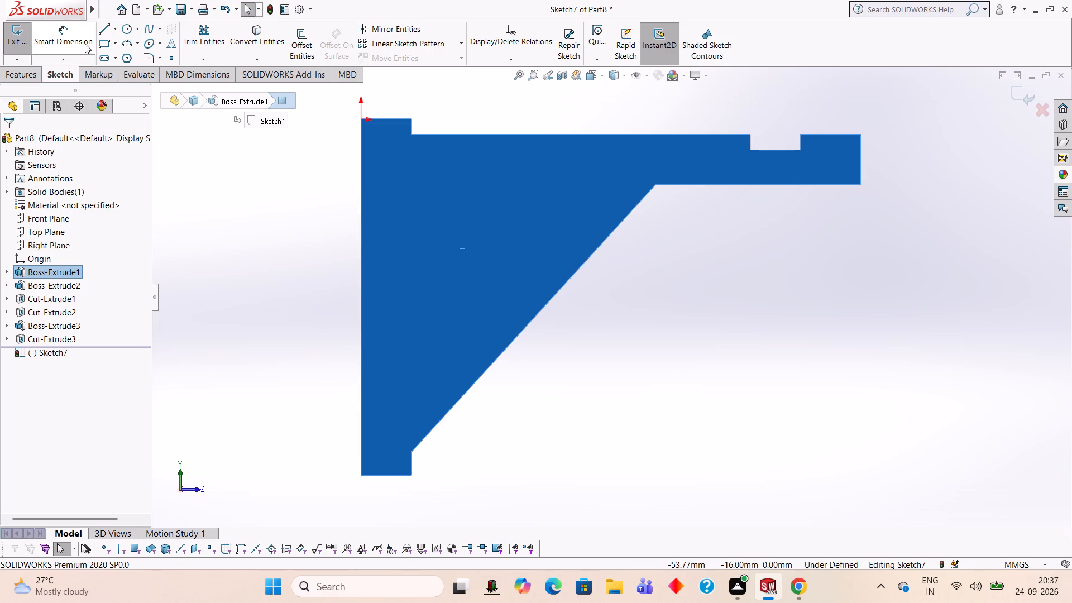
click(106, 26)
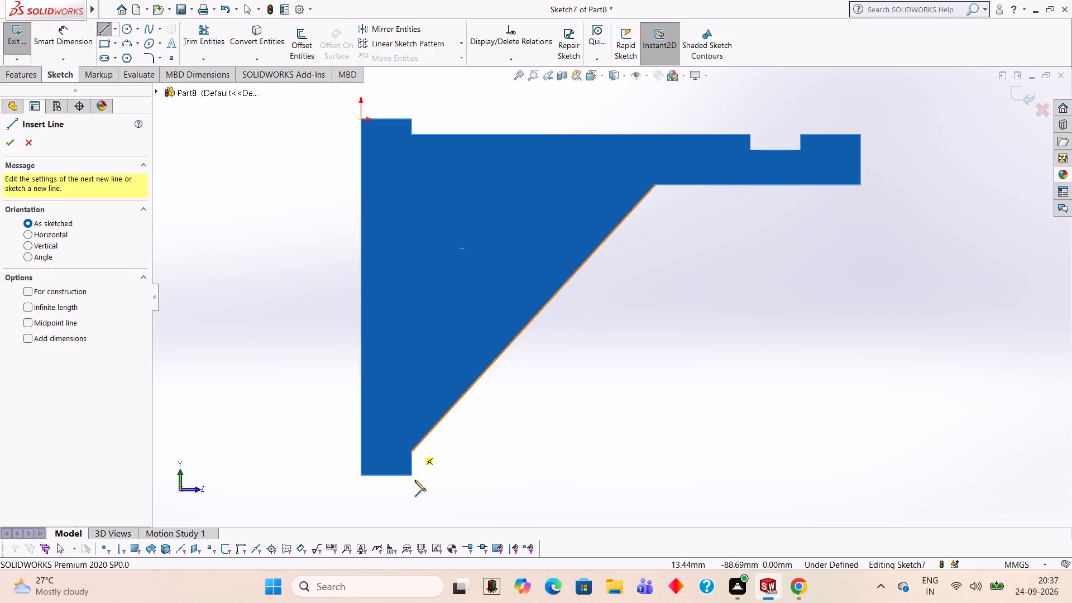
click(654, 185)
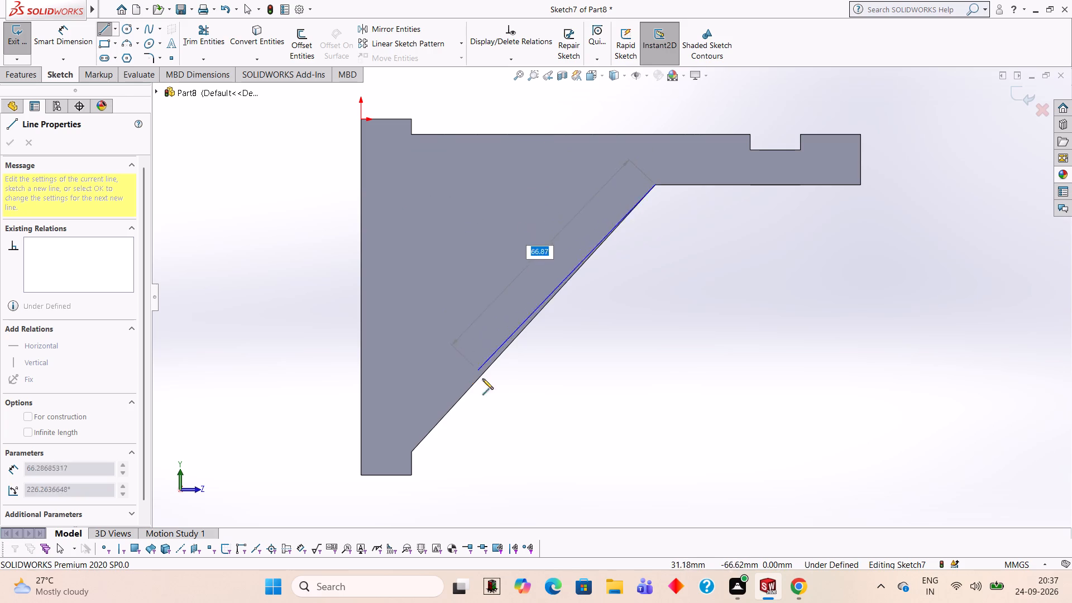
click(410, 451)
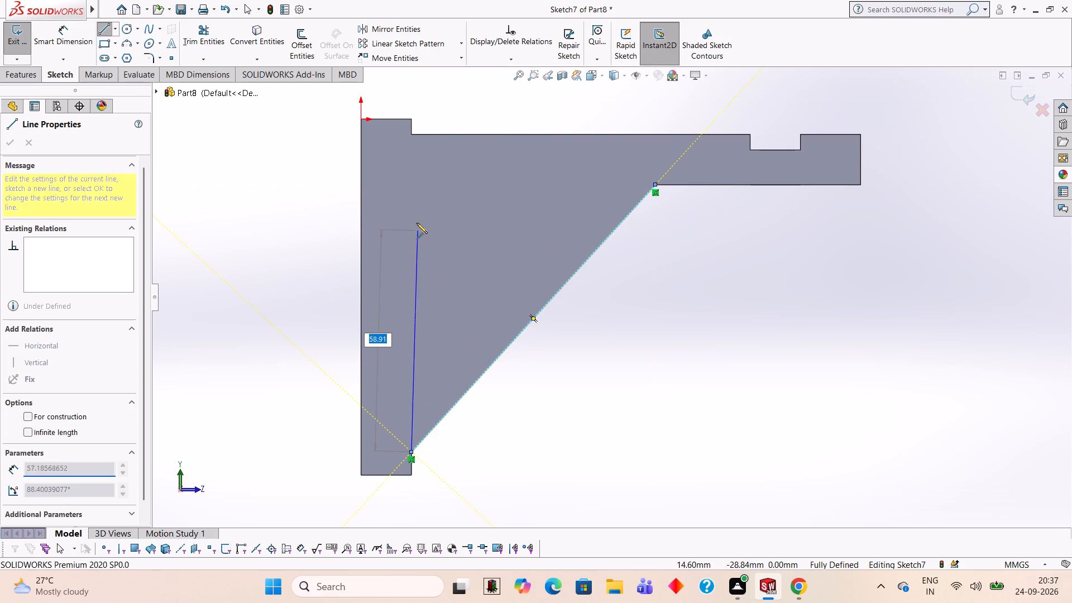
click(410, 182)
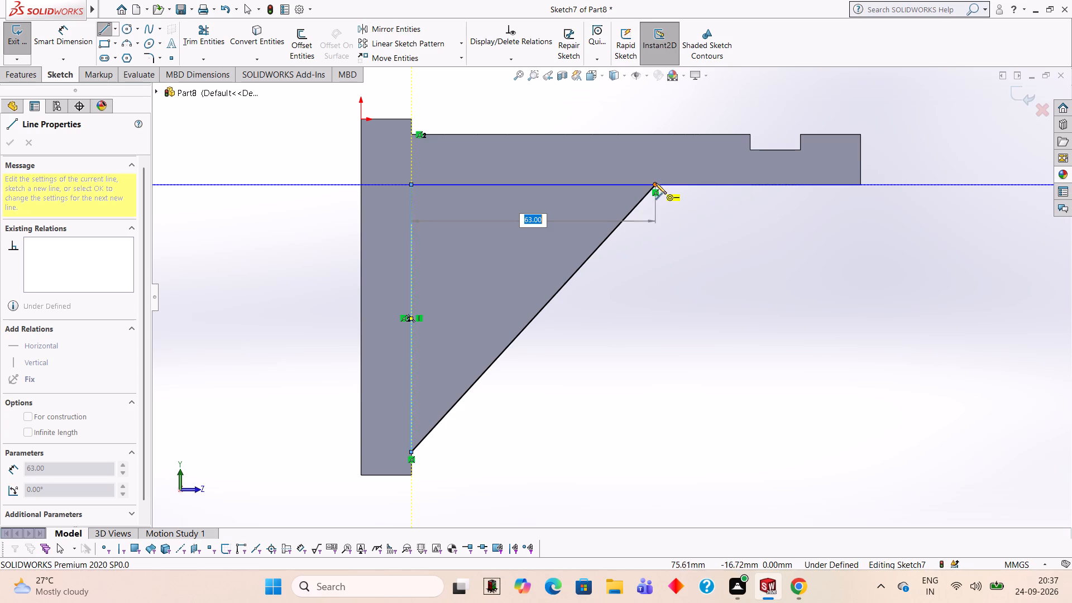
click(656, 183)
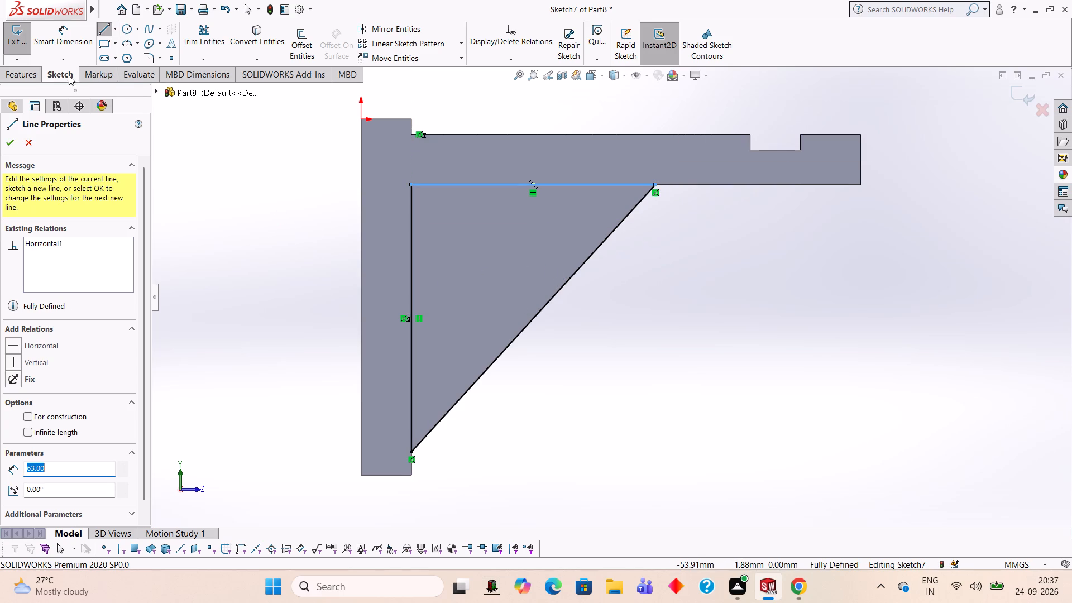
Cut the second triangle into the rib as a blind extruded cut 16 mm deep.
click(35, 76)
click(199, 53)
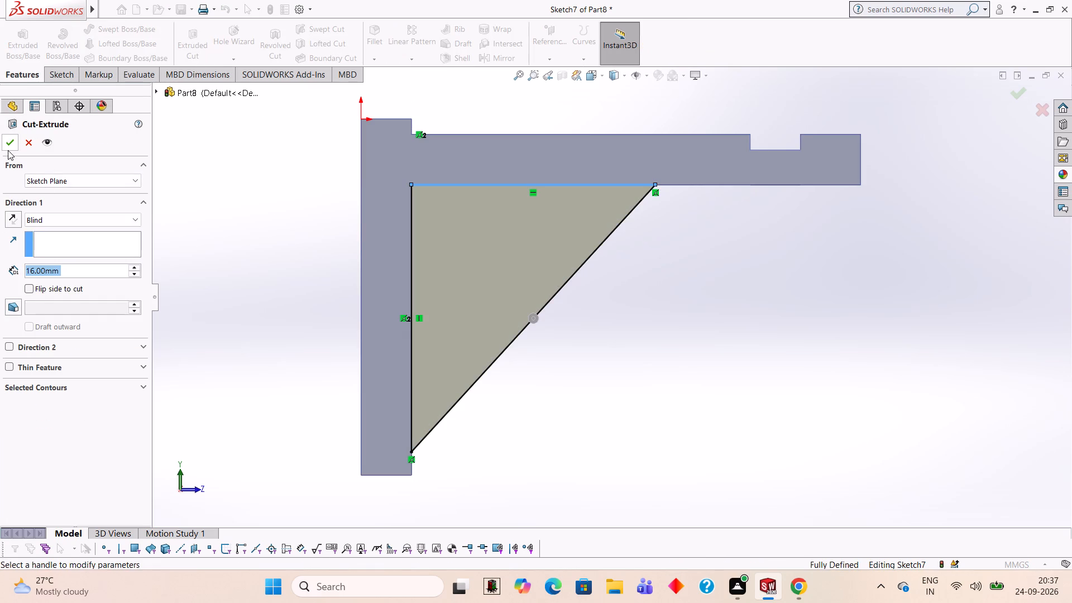
click(8, 150)
click(814, 283)
Examine the thinned triangular rib, slot and curved cutout from the underside and front of the bracket.
middle_drag(816, 296, 715, 256)
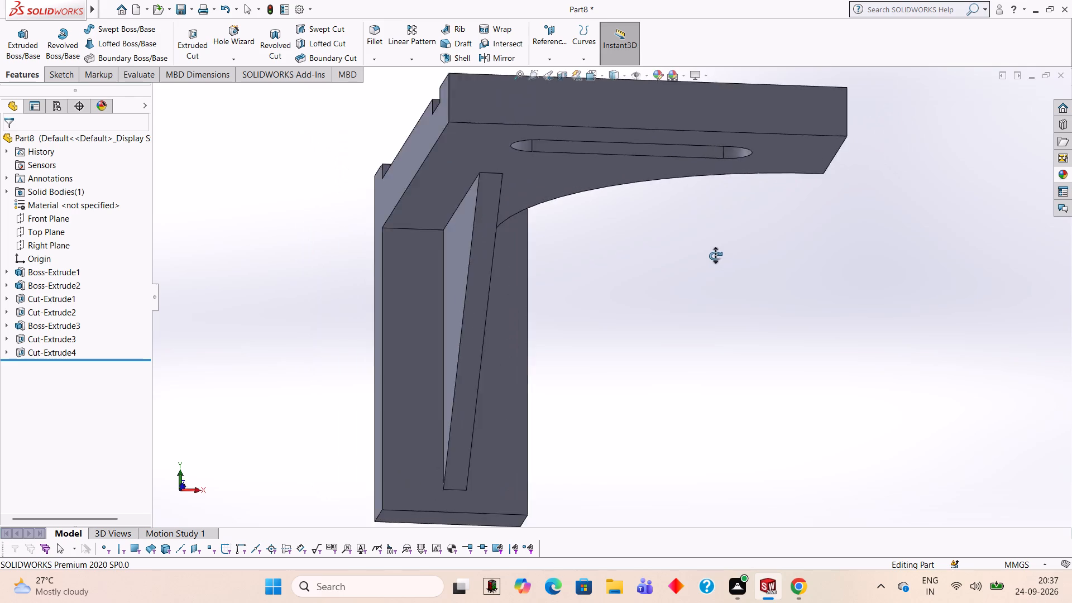
middle_drag(715, 256, 699, 193)
scroll(701, 206, up, 3)
middle_drag(747, 316, 751, 270)
scroll(751, 270, down, 1)
scroll(750, 289, up, 3)
middle_drag(750, 289, 748, 216)
middle_click(748, 216)
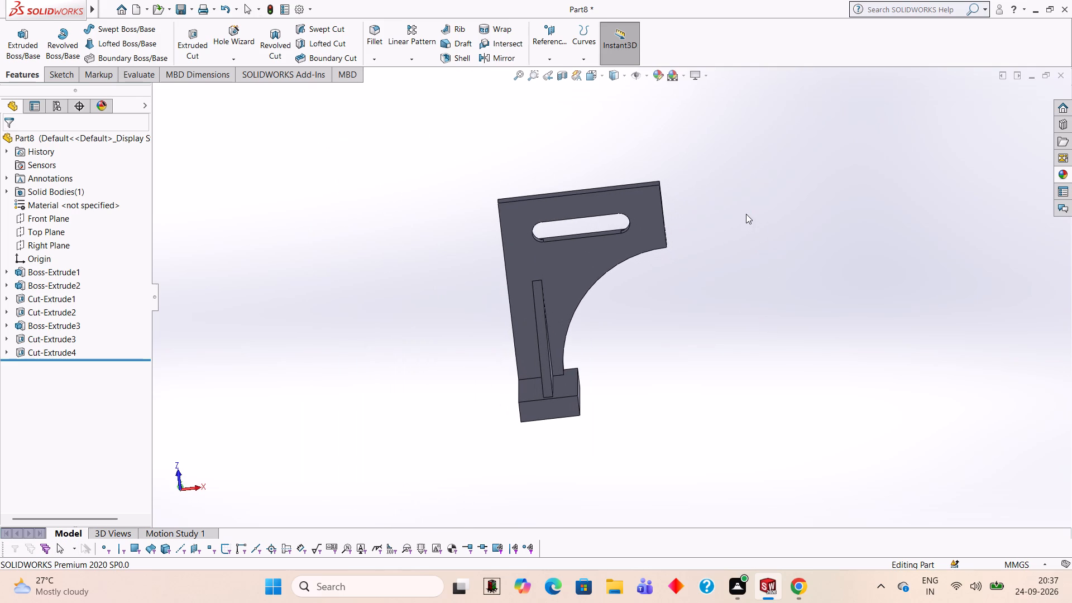
middle_drag(754, 326, 781, 406)
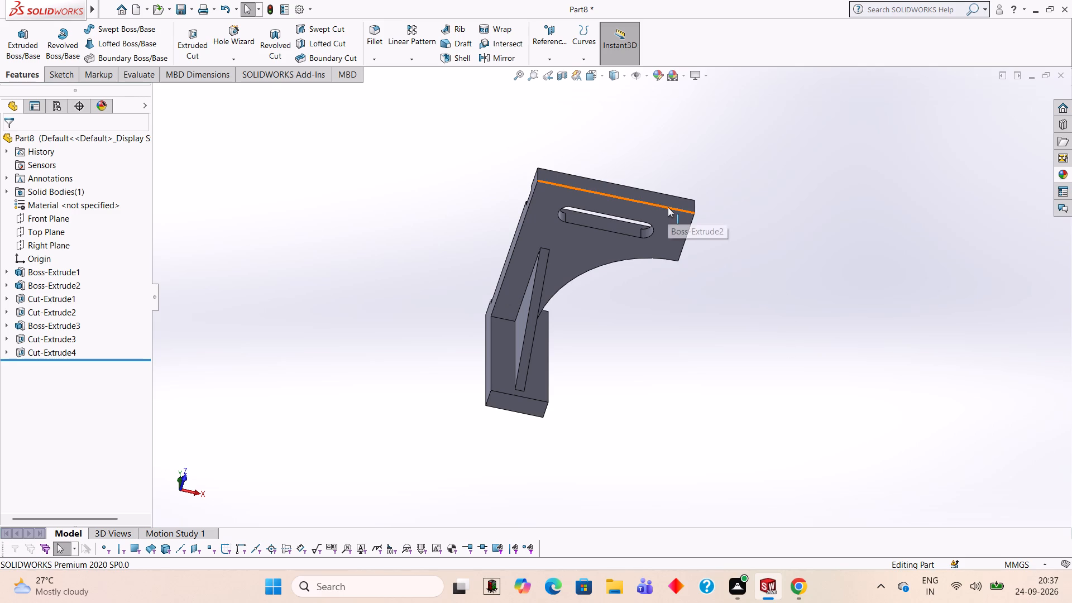
Examine the bracket from below, the sides and above, checking the rib, slot, notches and curved cutout.
middle_drag(788, 381, 756, 396)
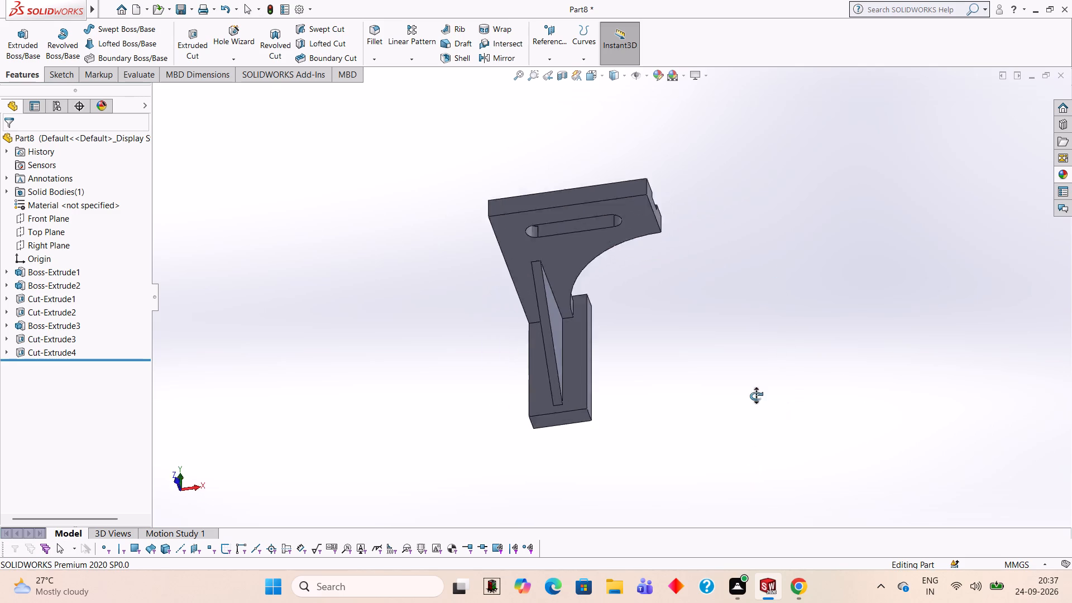
middle_drag(756, 396, 762, 260)
middle_drag(781, 270, 794, 277)
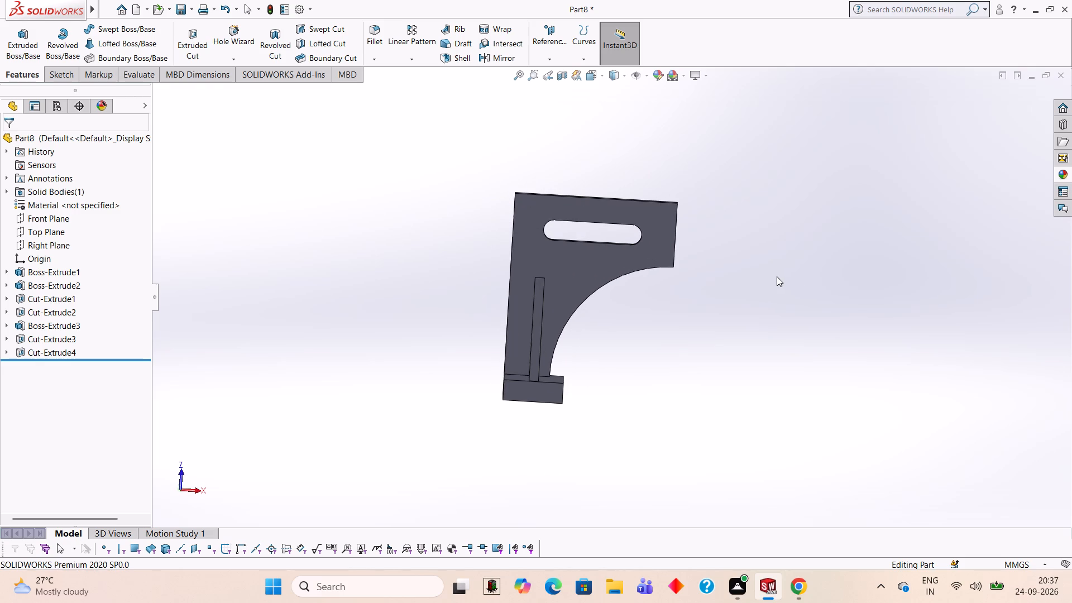
middle_drag(730, 270, 556, 518)
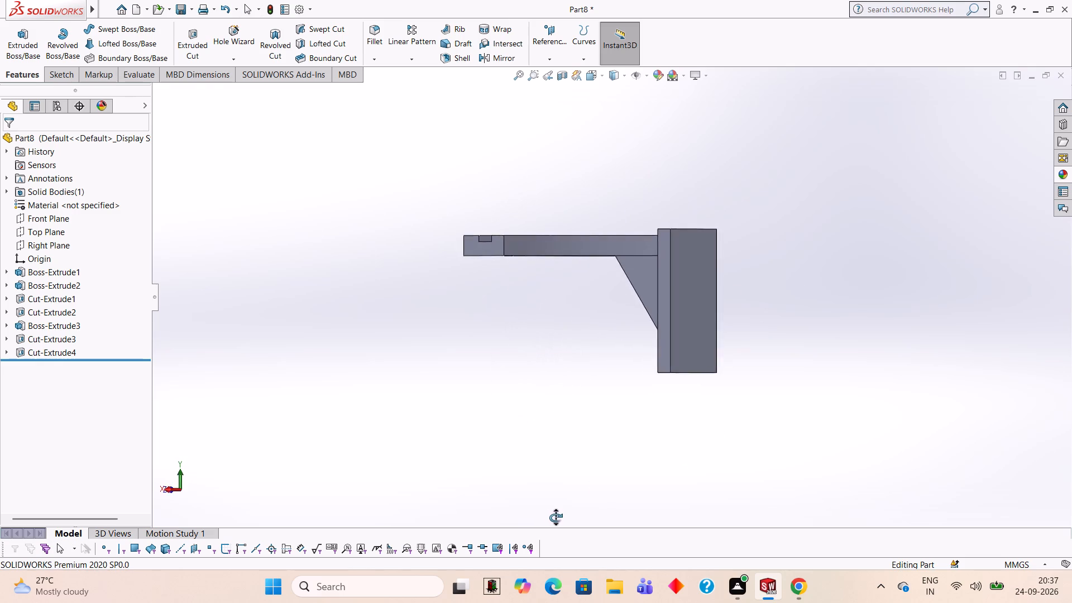
middle_drag(556, 518, 841, 547)
middle_drag(843, 254, 840, 362)
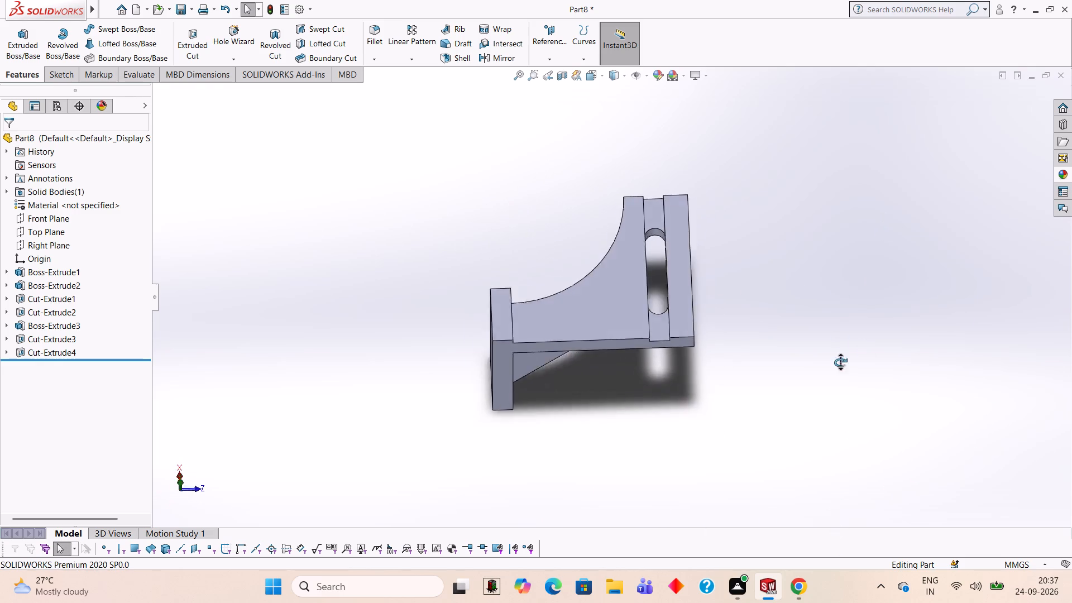
middle_drag(840, 362, 817, 213)
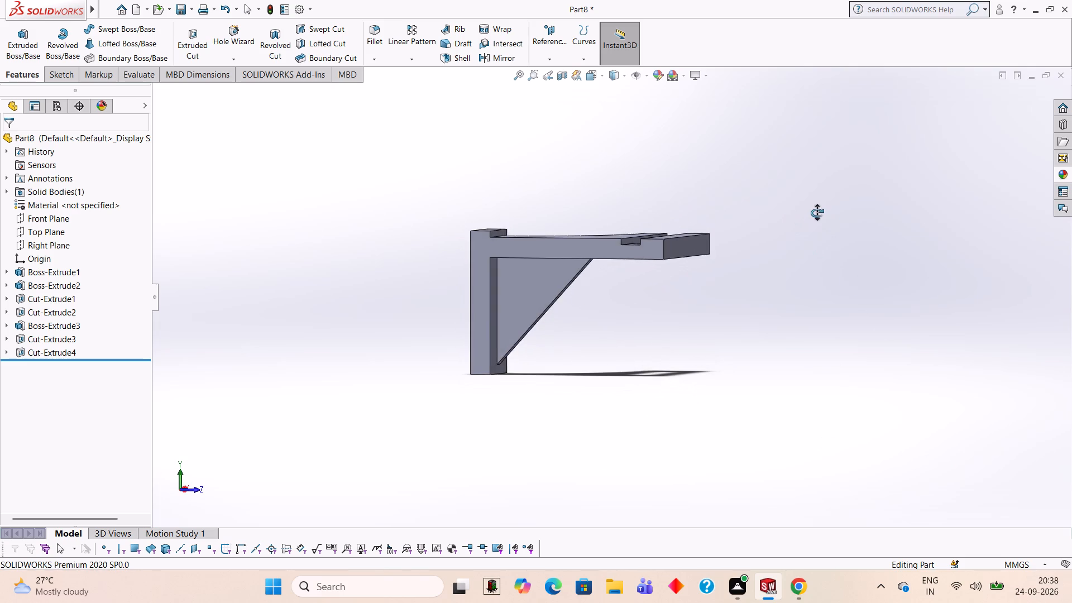
middle_drag(817, 213, 712, 201)
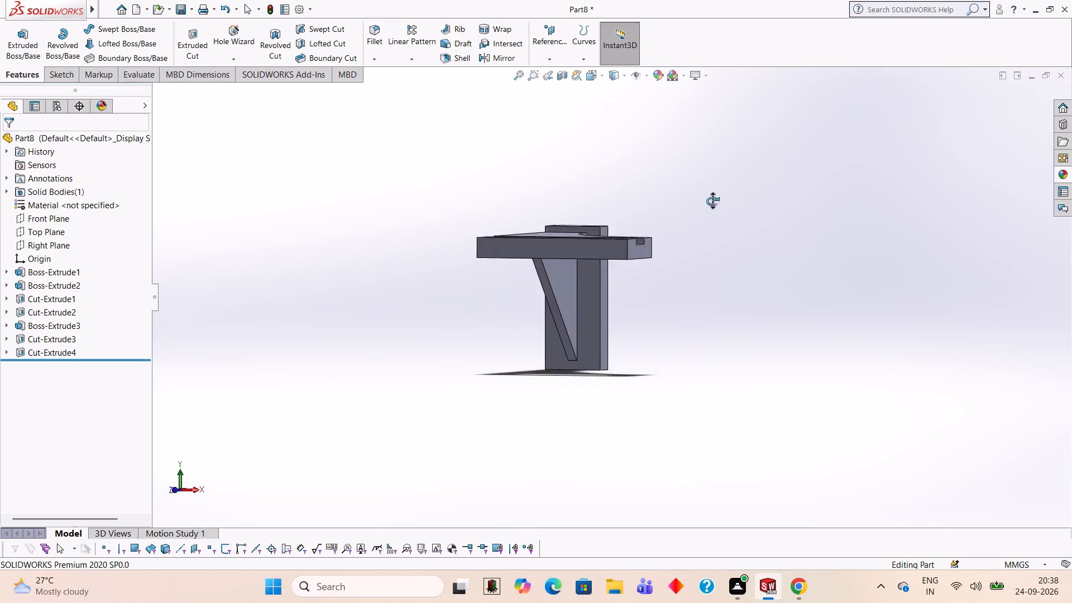
middle_drag(712, 201, 705, 173)
middle_drag(720, 238, 772, 173)
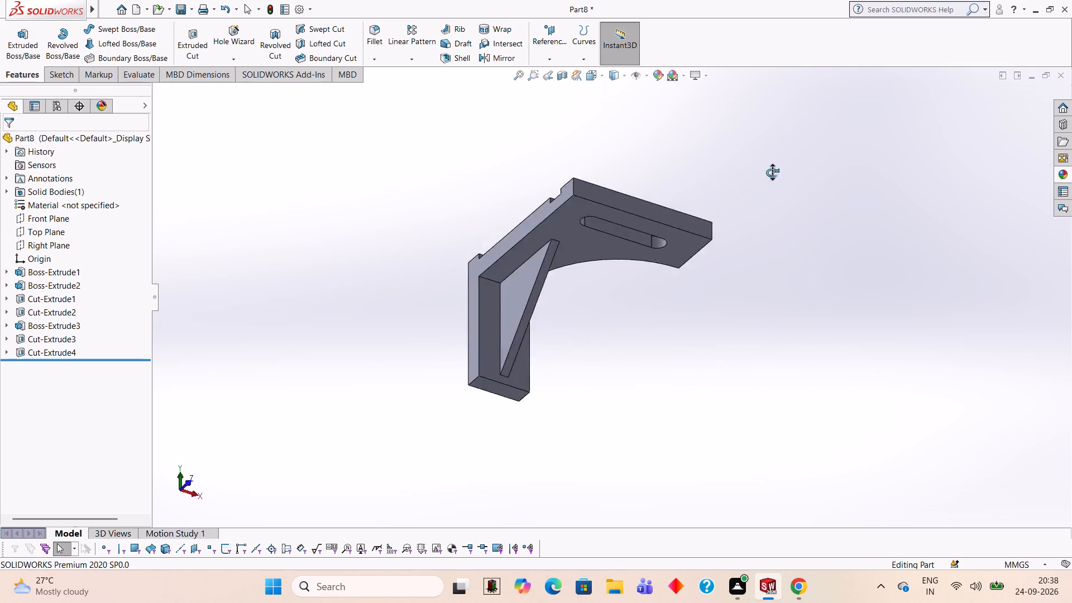
middle_drag(772, 173, 796, 299)
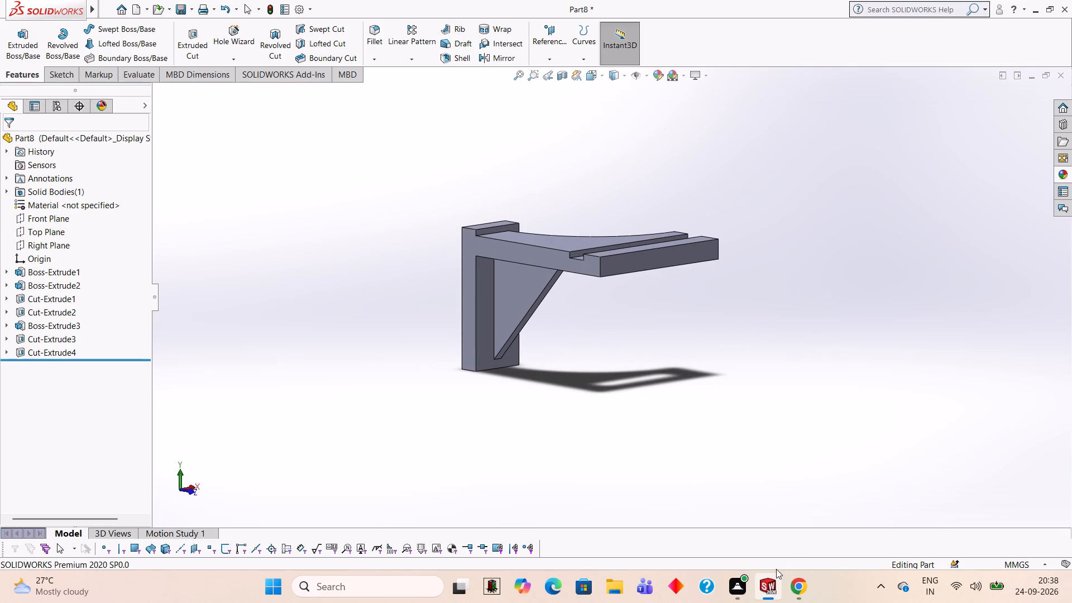
Apply the Orange appearance from the Solid colours to the entire bracket body.
click(1063, 176)
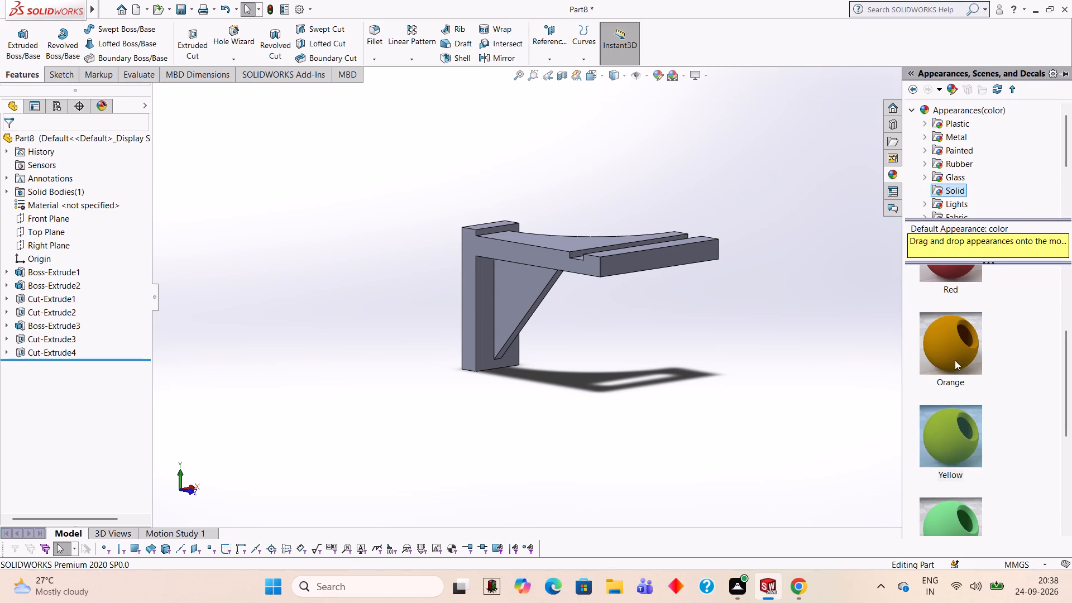
drag(956, 354, 536, 261)
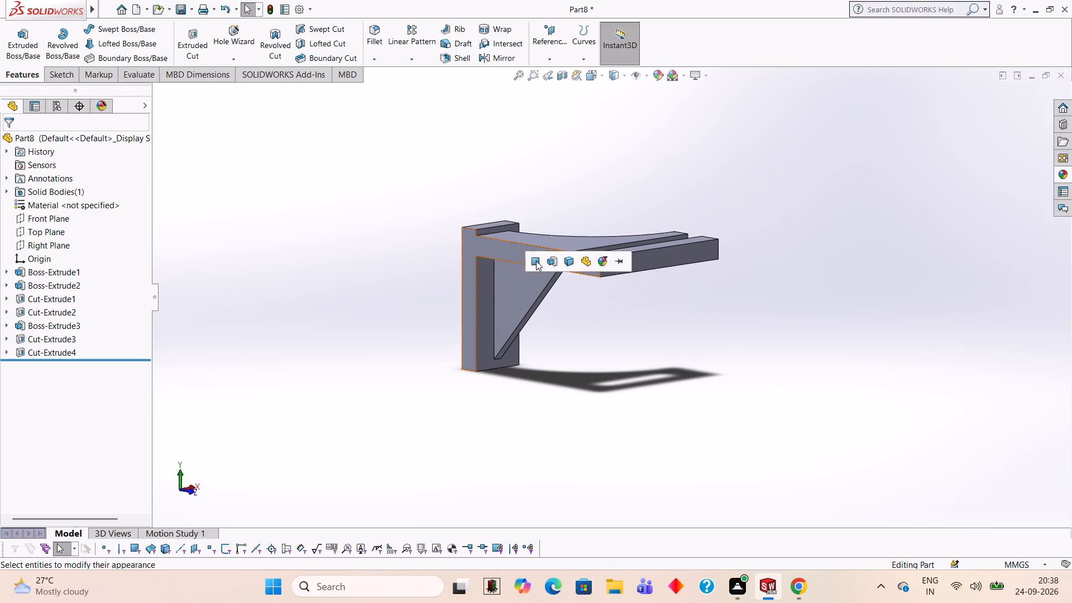
click(567, 264)
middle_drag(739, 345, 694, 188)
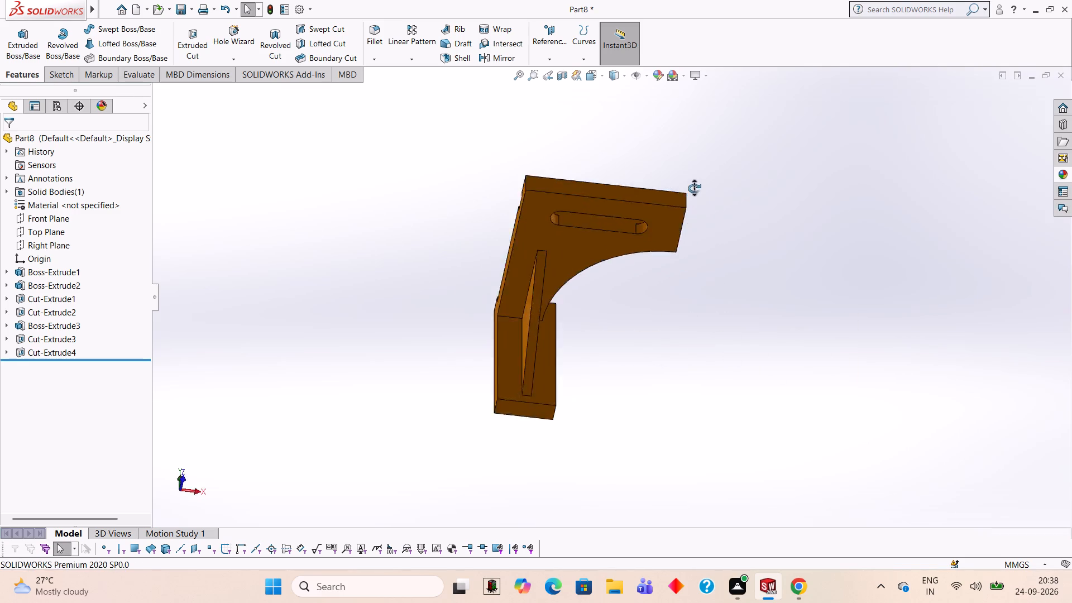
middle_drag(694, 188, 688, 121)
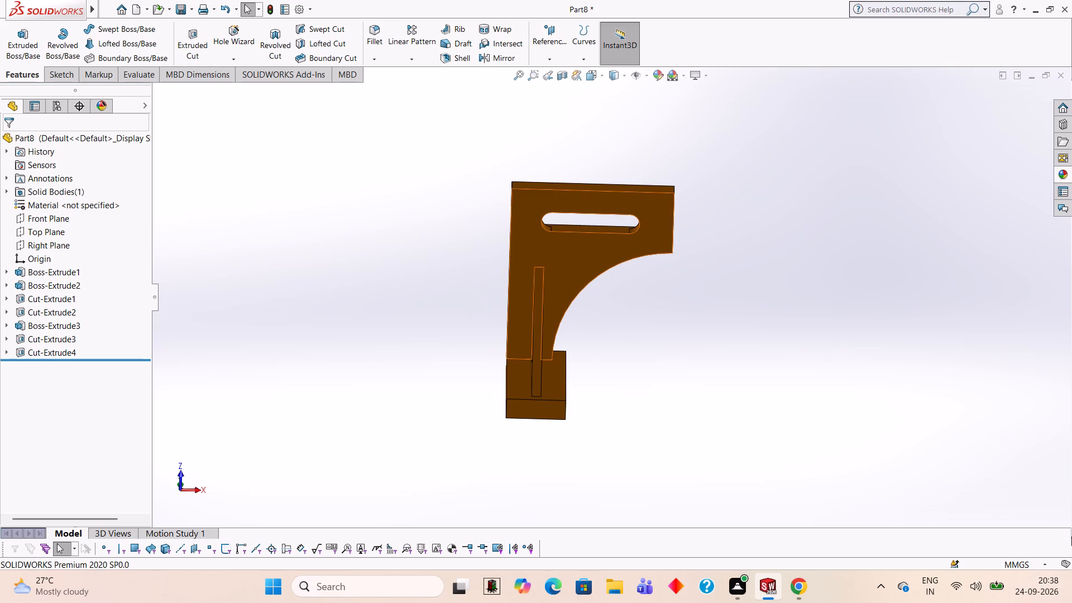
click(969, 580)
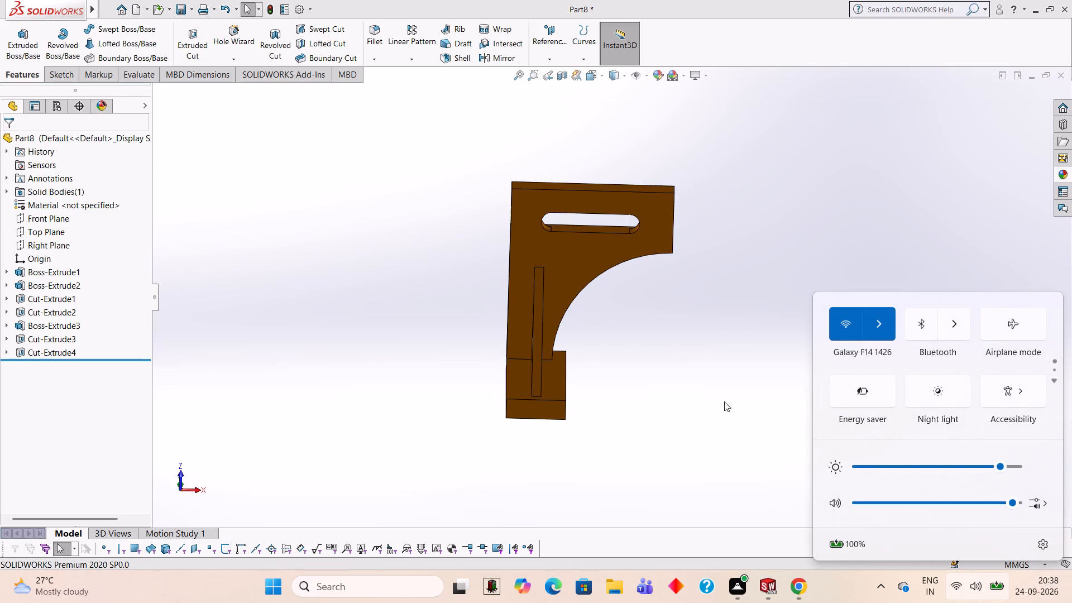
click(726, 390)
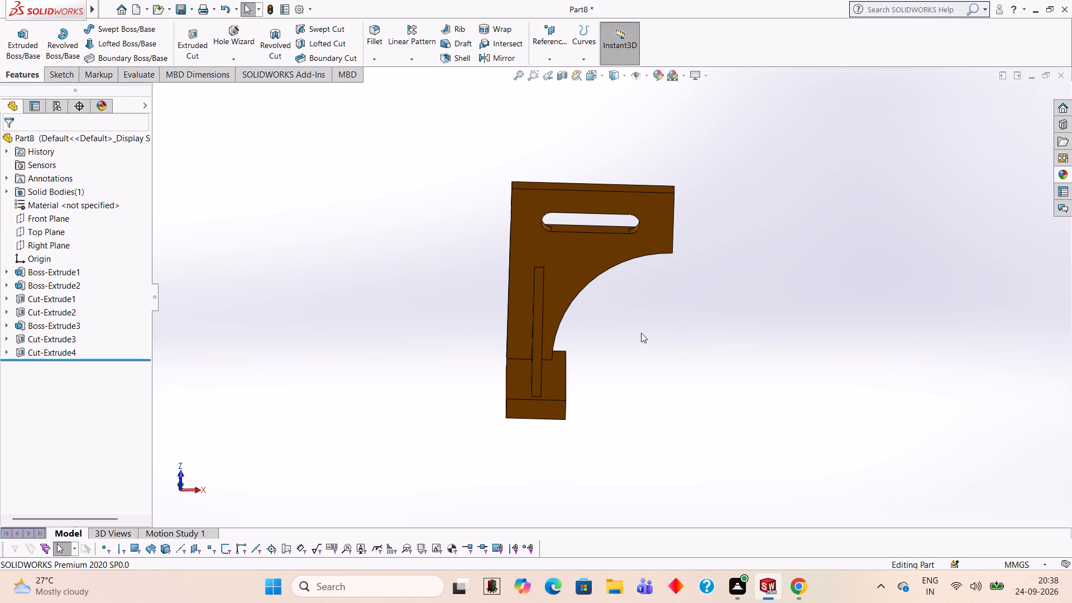
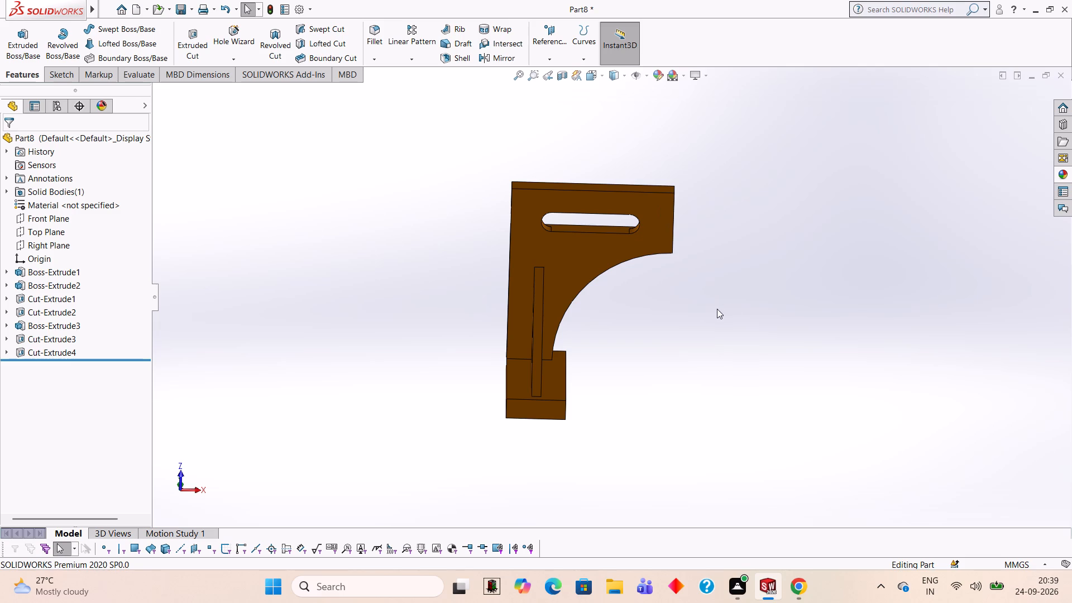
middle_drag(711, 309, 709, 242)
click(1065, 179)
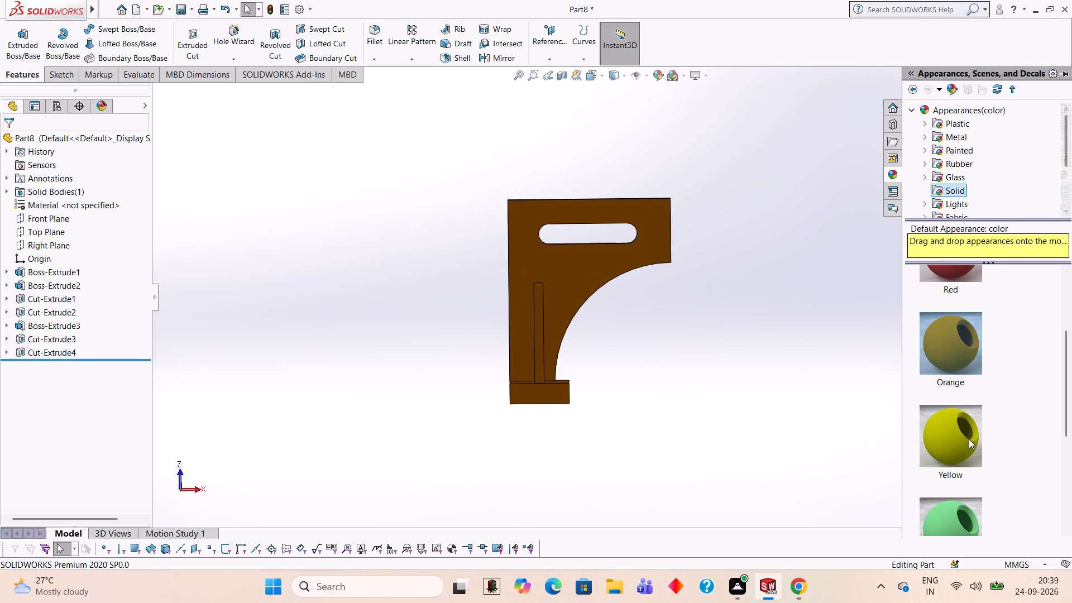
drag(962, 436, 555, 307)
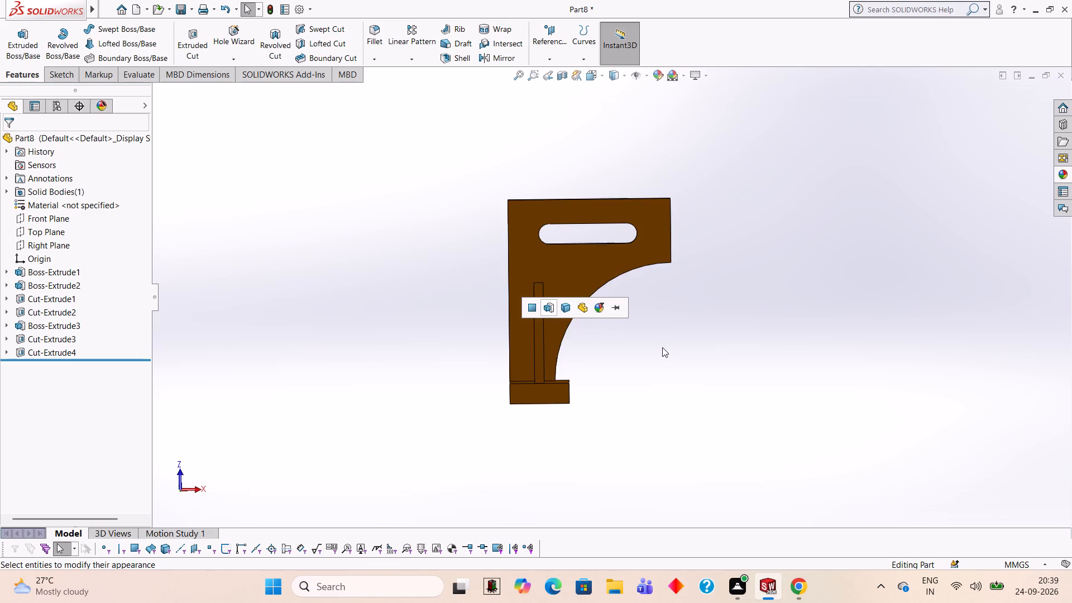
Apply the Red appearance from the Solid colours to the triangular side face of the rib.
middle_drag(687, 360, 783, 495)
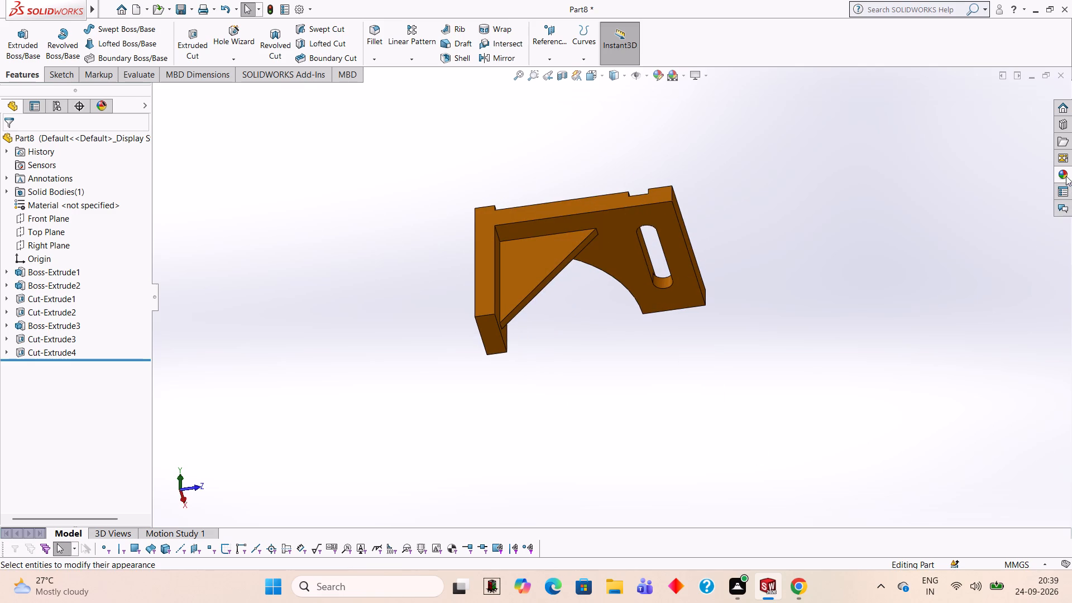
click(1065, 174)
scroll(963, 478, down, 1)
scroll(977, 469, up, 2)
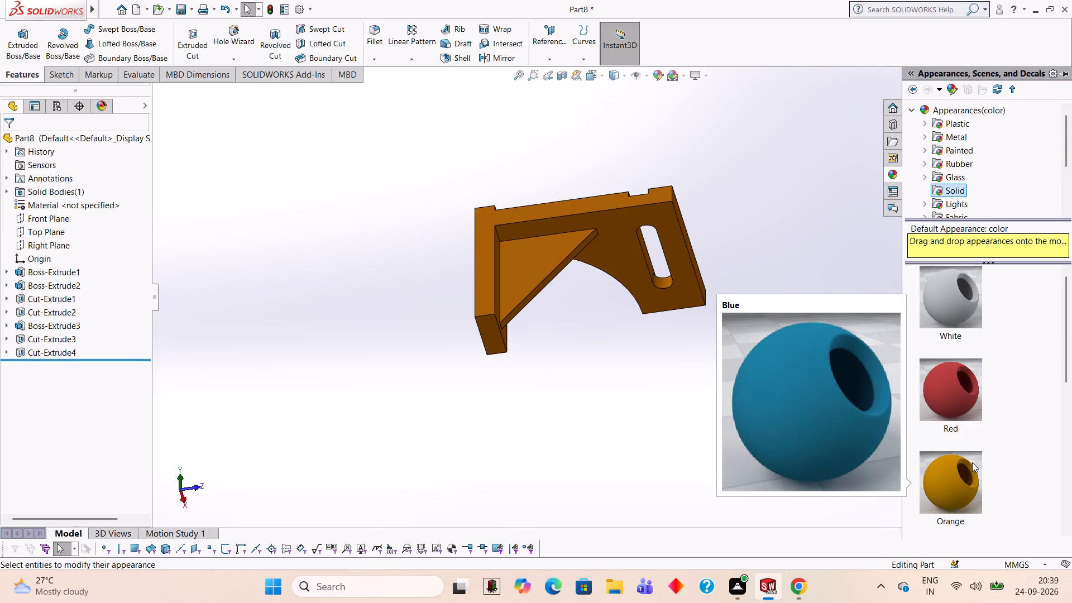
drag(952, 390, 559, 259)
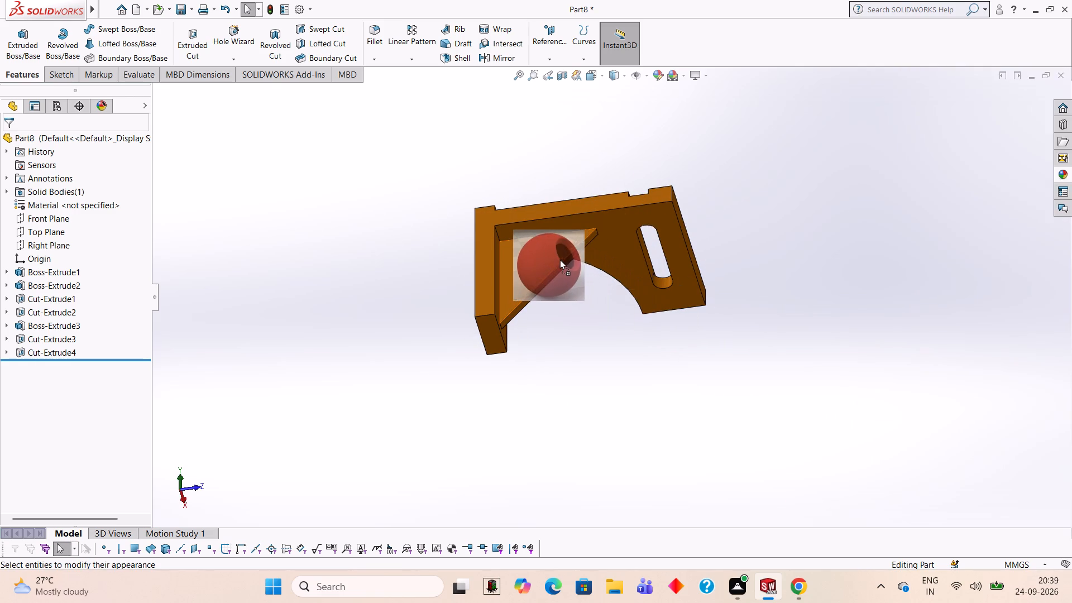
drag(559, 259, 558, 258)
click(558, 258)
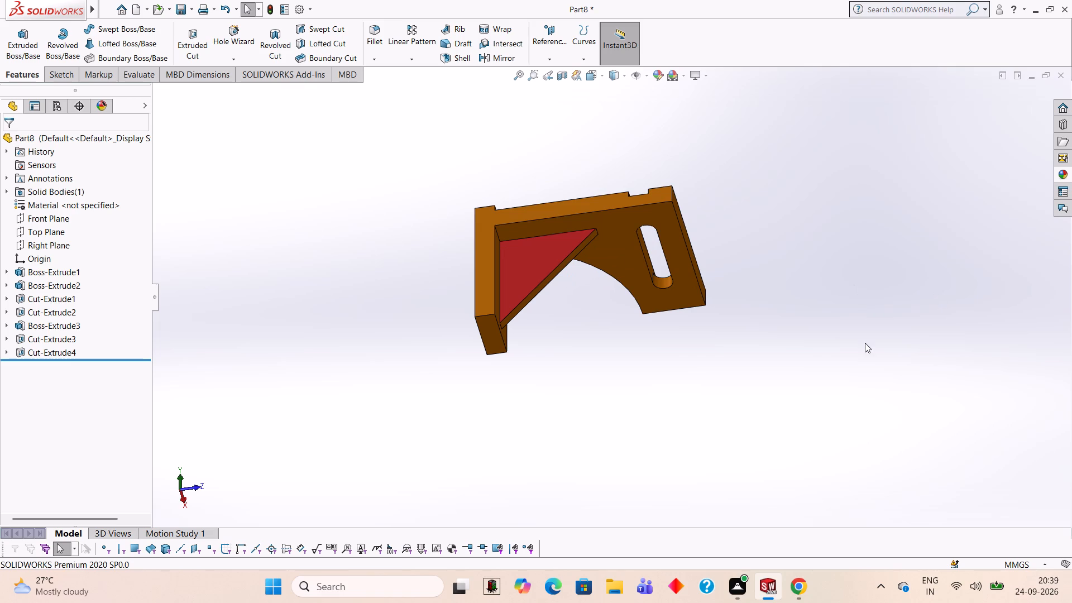
Apply the Blue appearance from the Solid colours to the rib's triangular side face, targeting the Cut-Extrude4 feature.
click(1069, 165)
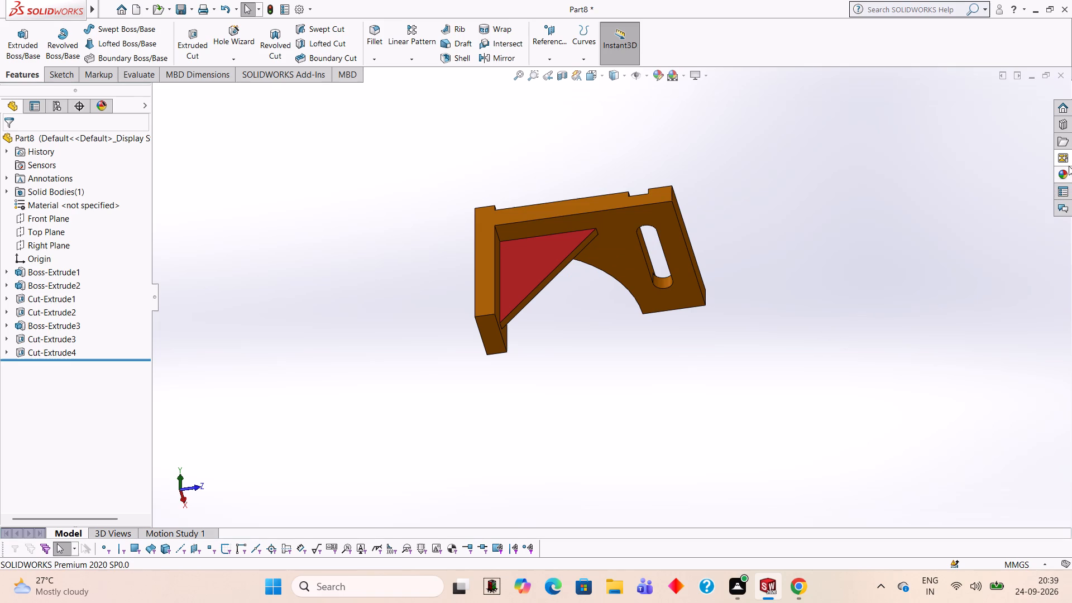
click(1065, 173)
scroll(966, 470, down, 1)
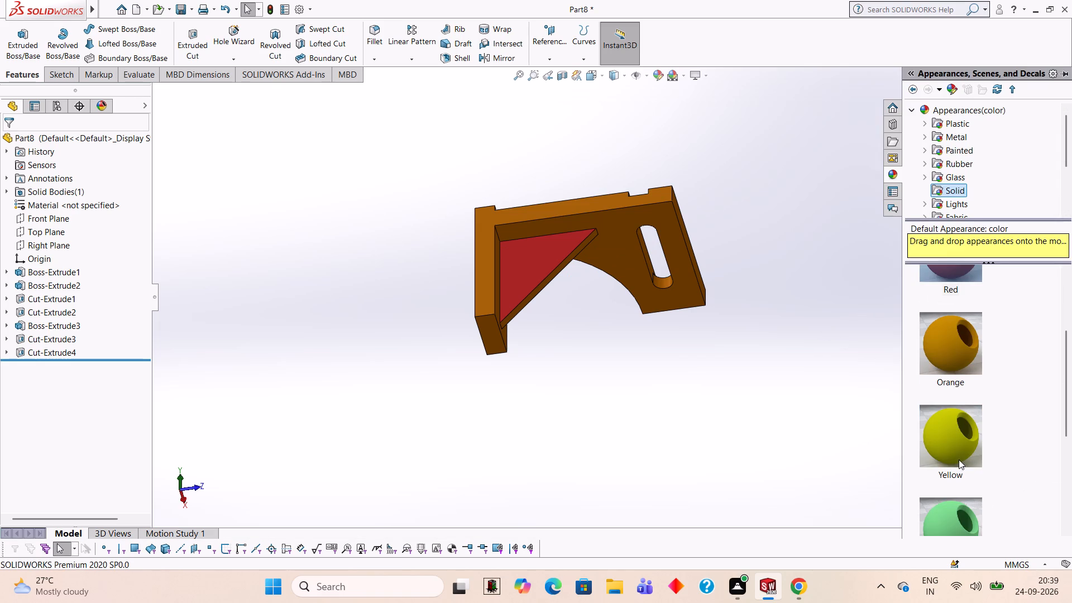
scroll(946, 429, down, 2)
drag(955, 408, 501, 296)
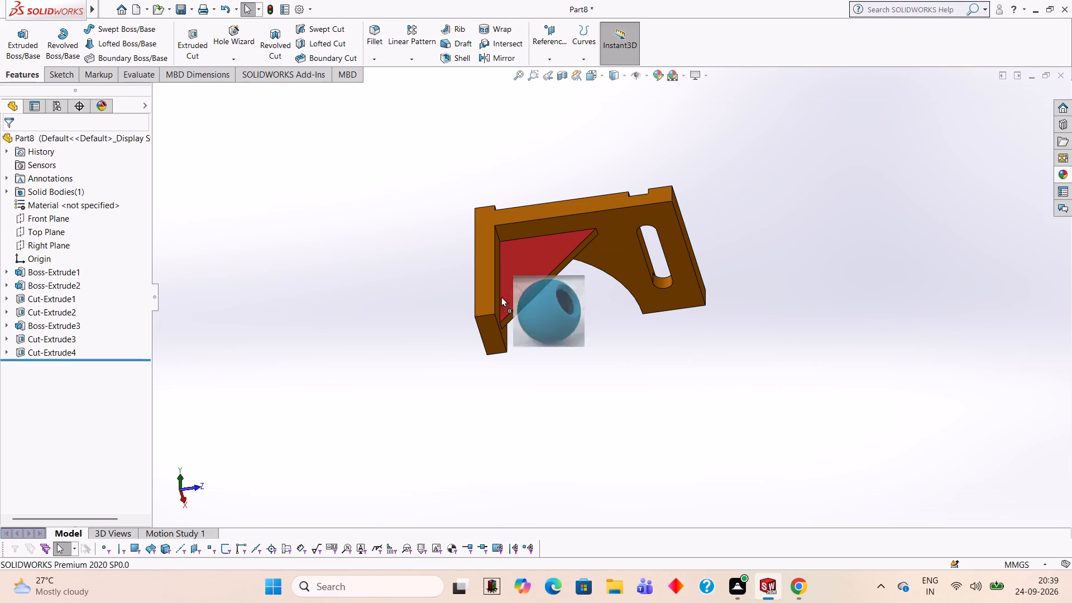
drag(501, 296, 545, 274)
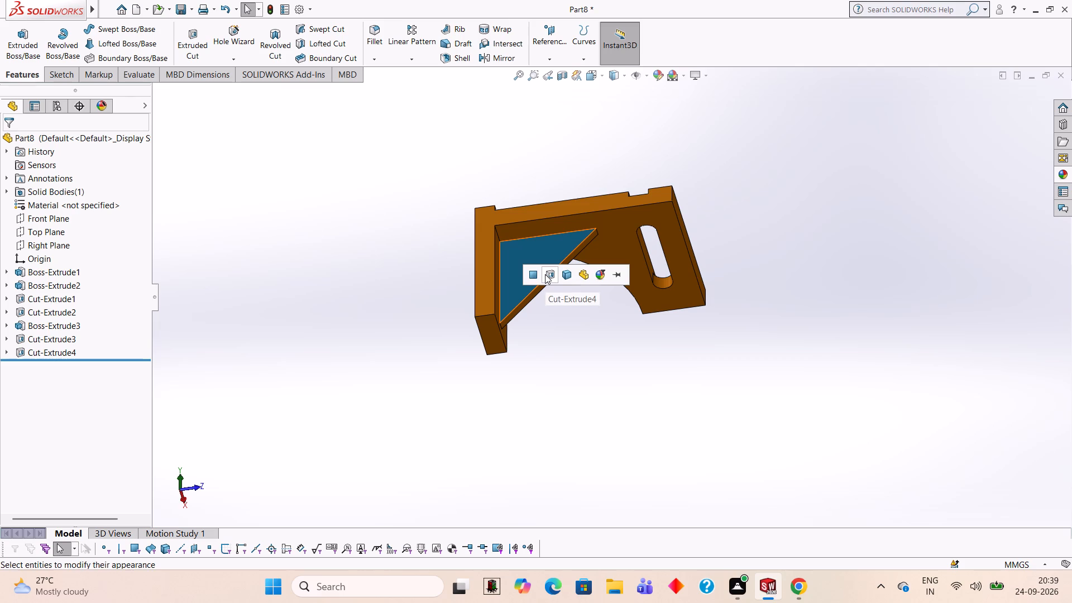
click(545, 274)
Apply the Blue solid-colour appearance to the feature forming the triangular face on the opposite side of the rib.
middle_drag(779, 307, 566, 356)
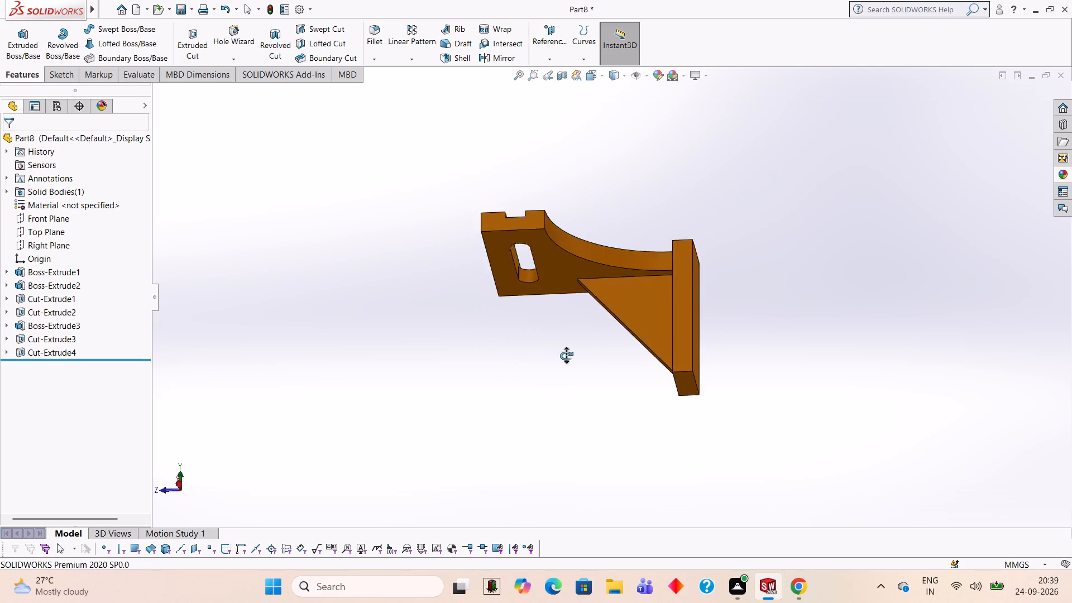
middle_drag(566, 356, 581, 393)
click(1060, 170)
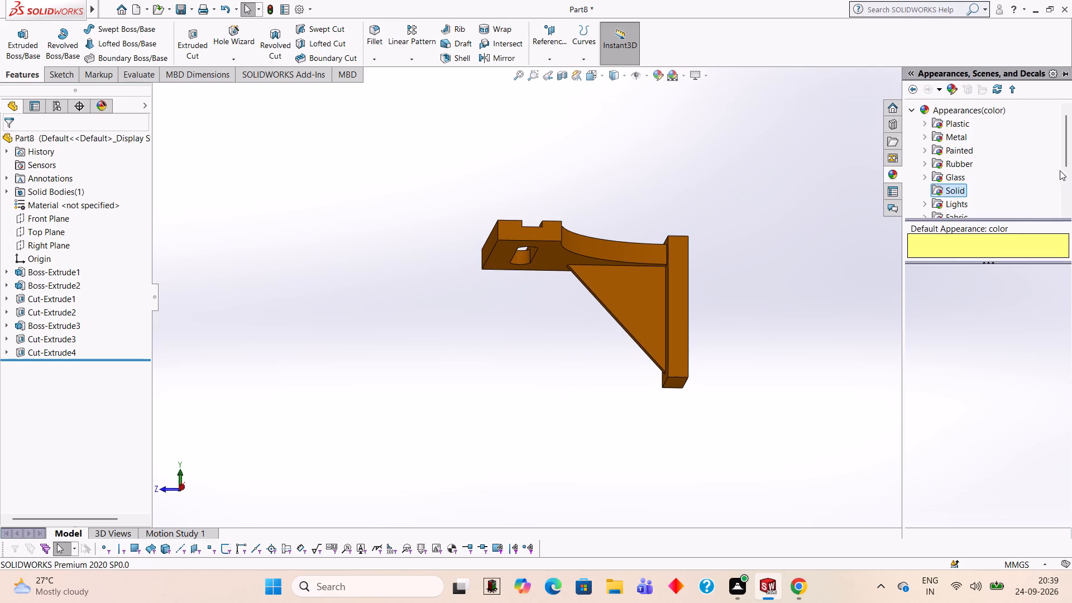
drag(949, 385, 645, 296)
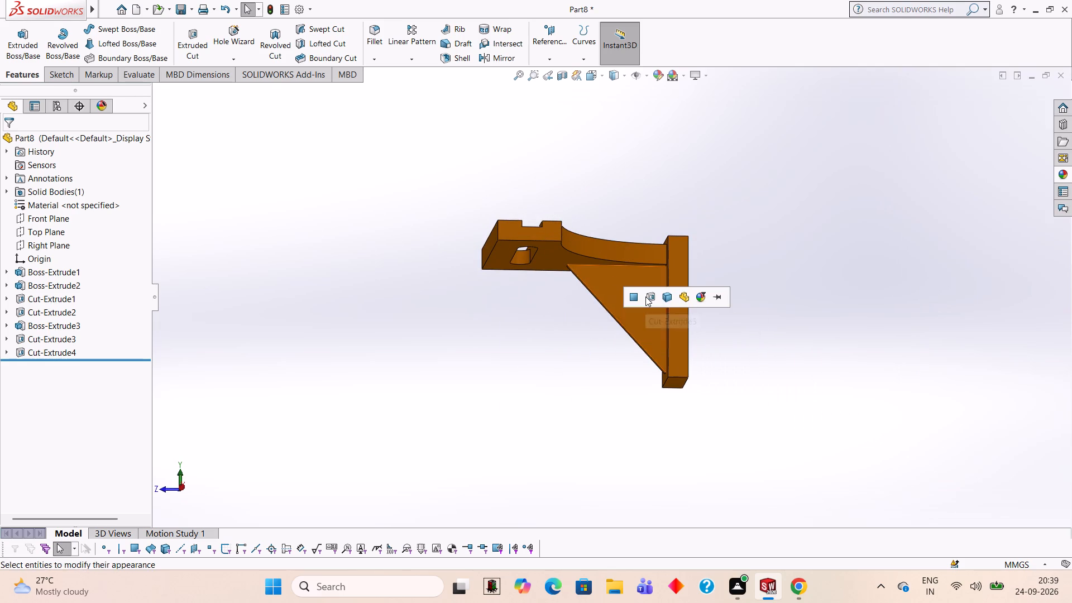
click(645, 296)
Apply the Blue solid-colour appearance to the rib's narrow sloping face, targeting the Boss-Extrude3 feature.
middle_drag(704, 315, 786, 270)
scroll(706, 310, down, 2)
middle_drag(709, 322, 733, 309)
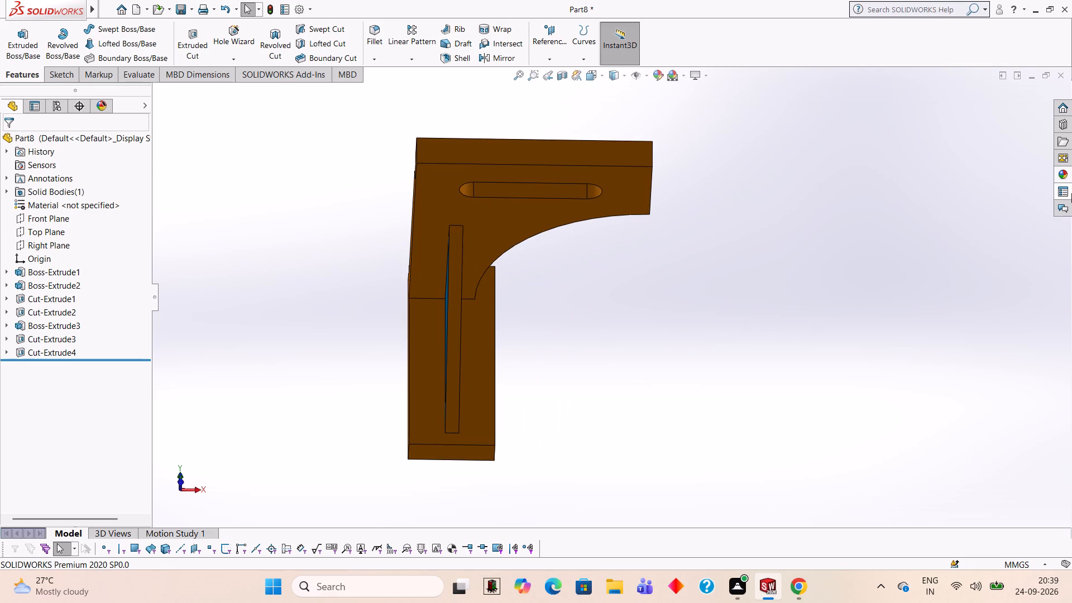
click(1062, 176)
drag(954, 387, 846, 371)
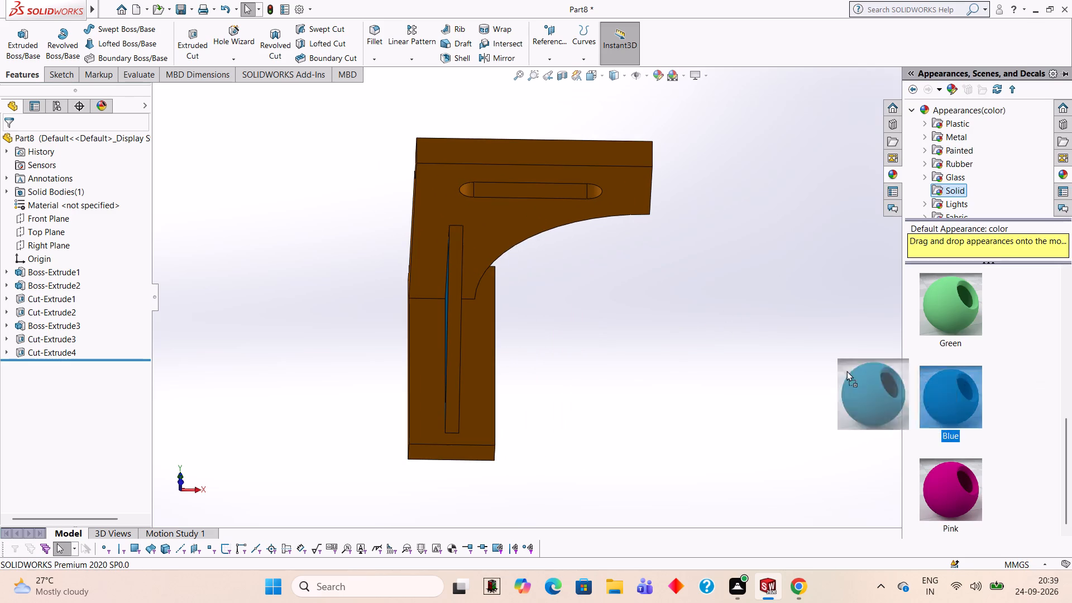
drag(846, 371, 456, 284)
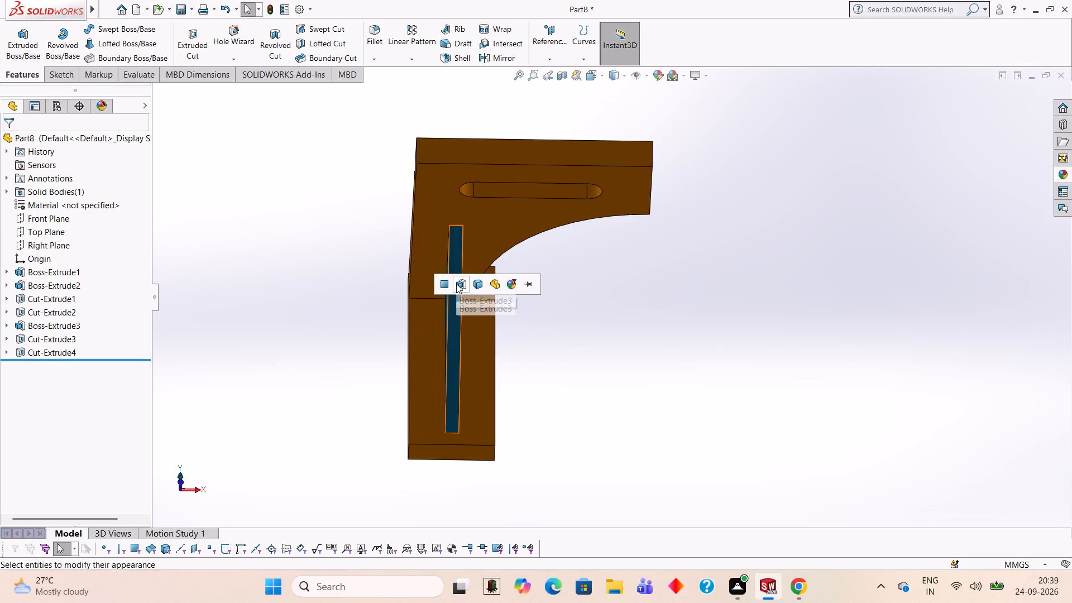
click(456, 284)
Examine the rib's colouring on all its faces from below, both sides and above the bracket.
middle_drag(515, 294, 488, 280)
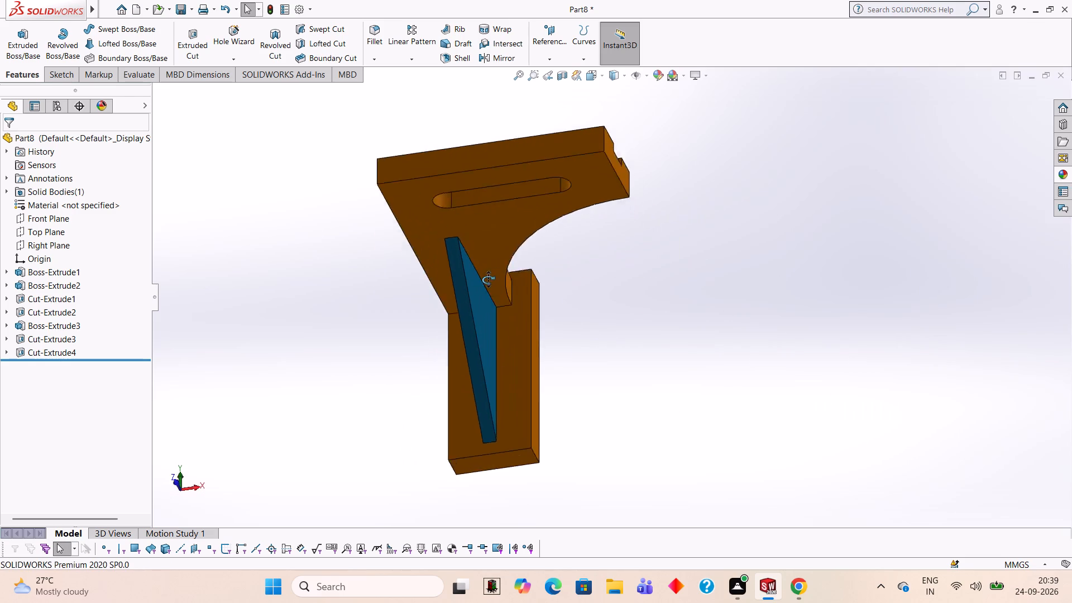
middle_drag(488, 280, 510, 237)
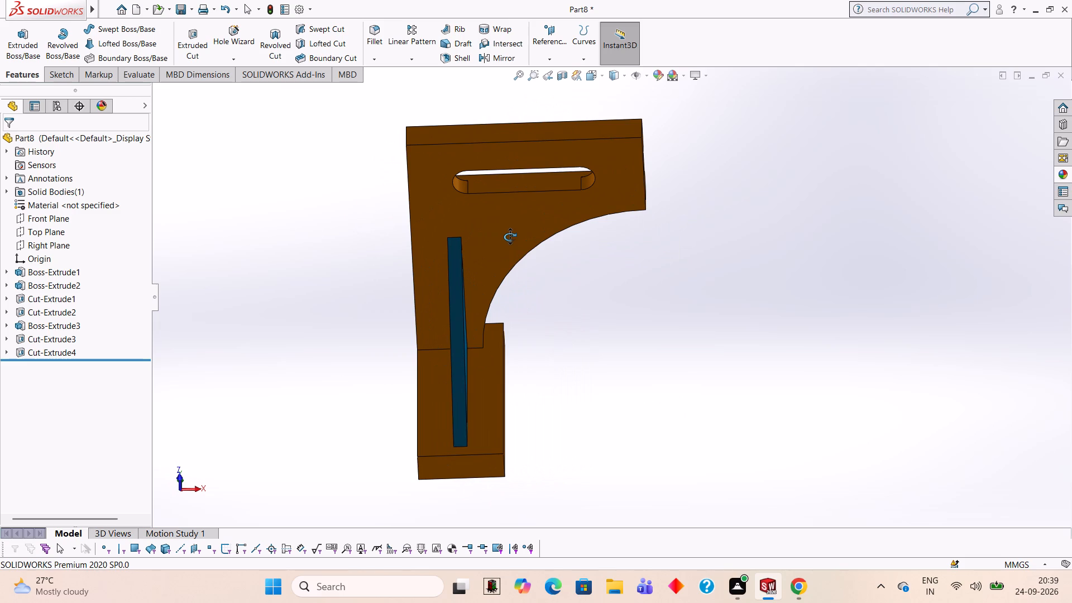
middle_drag(510, 237, 803, 425)
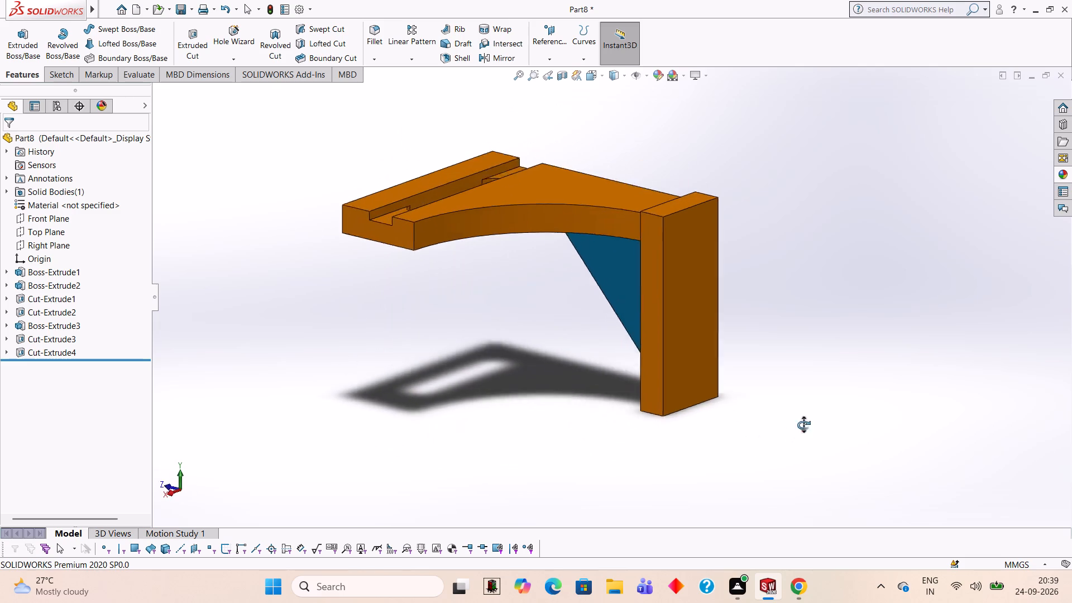
middle_drag(803, 425, 554, 301)
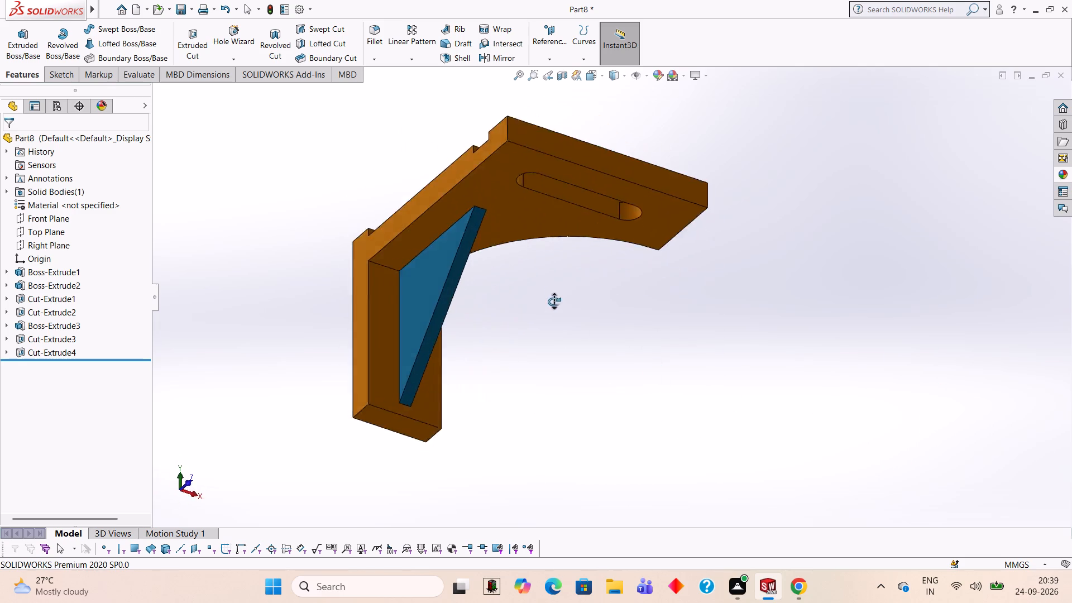
middle_drag(554, 301, 401, 132)
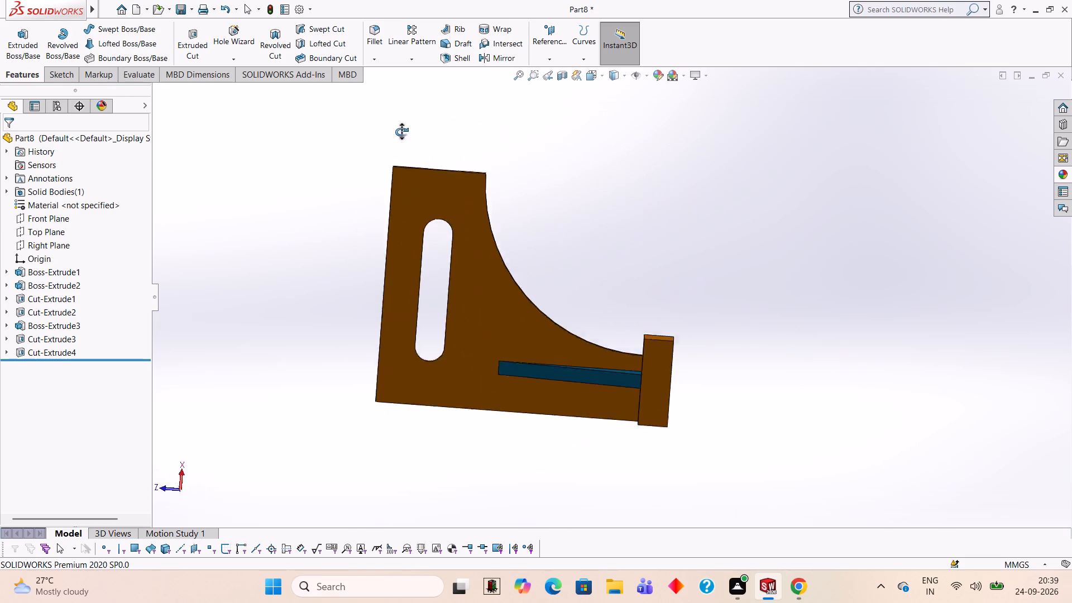
middle_drag(401, 132, 601, 360)
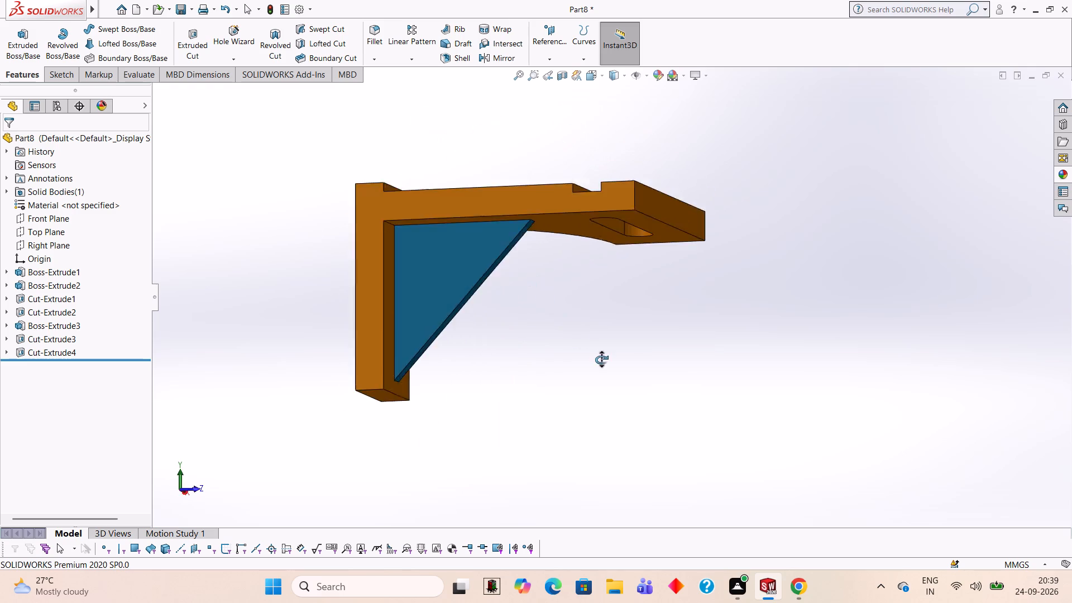
middle_drag(601, 360, 621, 423)
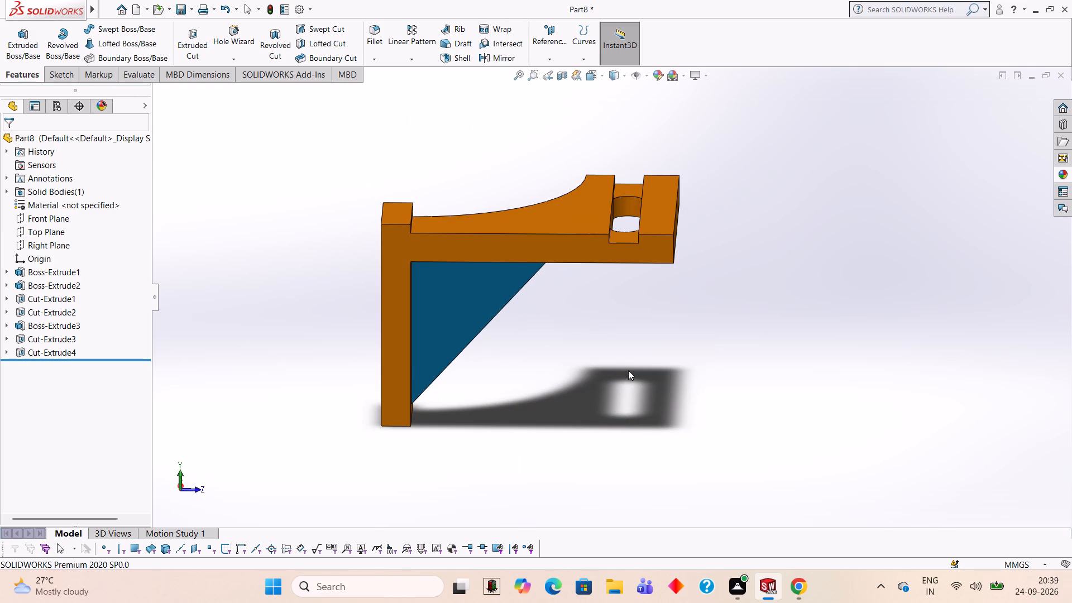
Apply the Pink appearance from the Solid colours to the slotted arm's Boss-Extrude2 feature.
click(1065, 170)
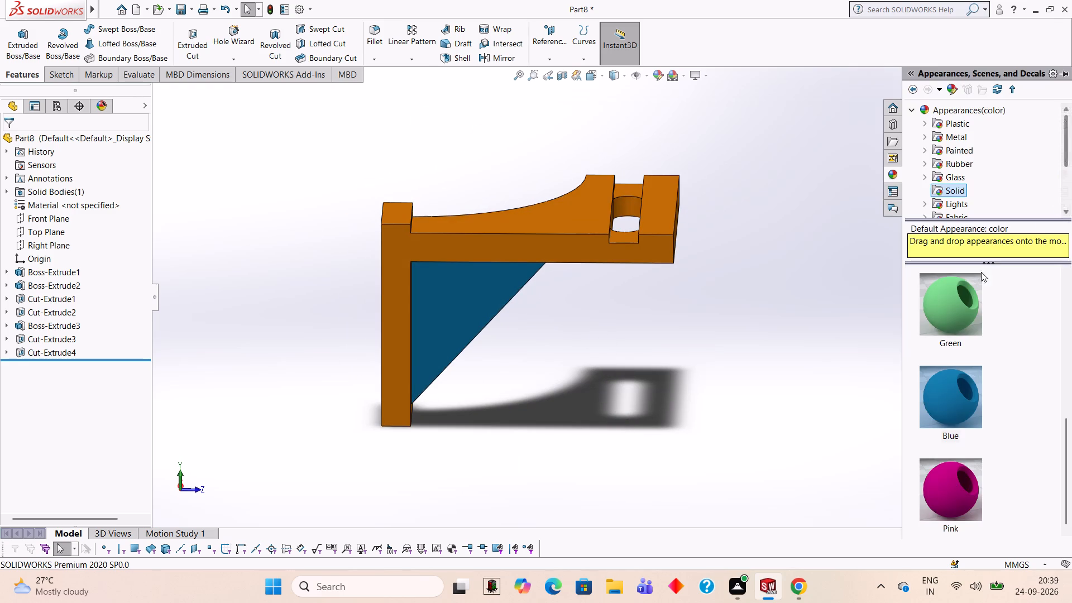
drag(946, 480, 710, 250)
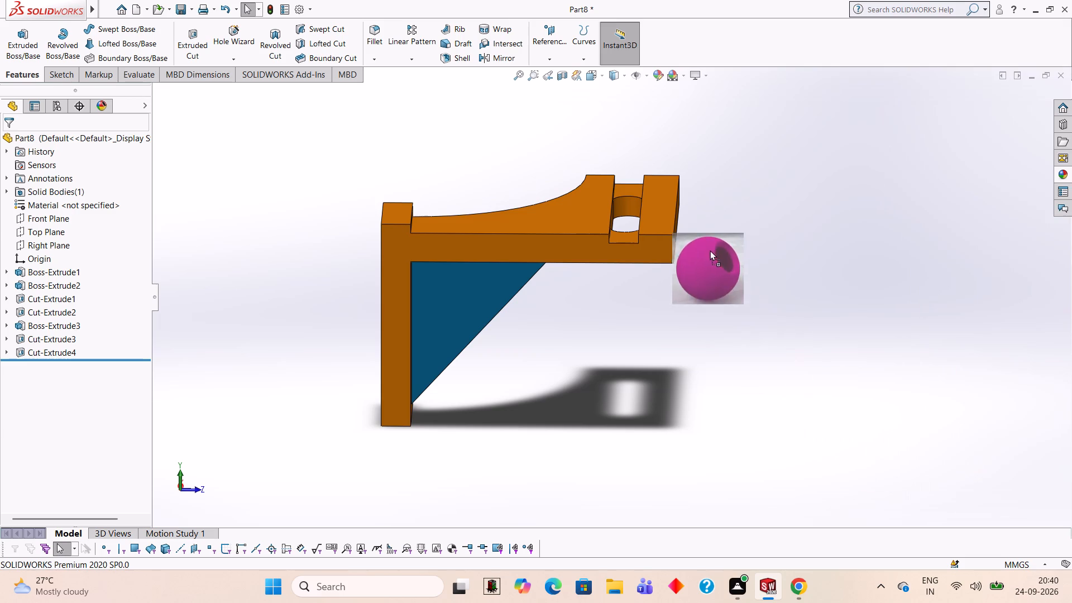
drag(710, 250, 657, 199)
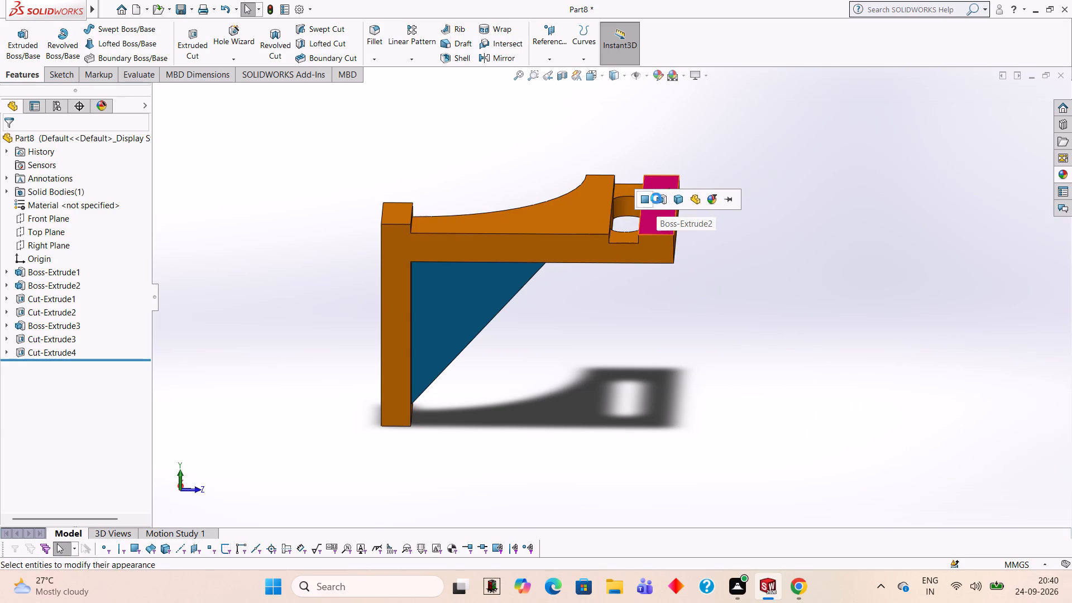
click(663, 196)
Examine the arm's and rib's colouring from the underside, front and side of the bracket.
scroll(698, 237, down, 1)
middle_drag(724, 248, 640, 150)
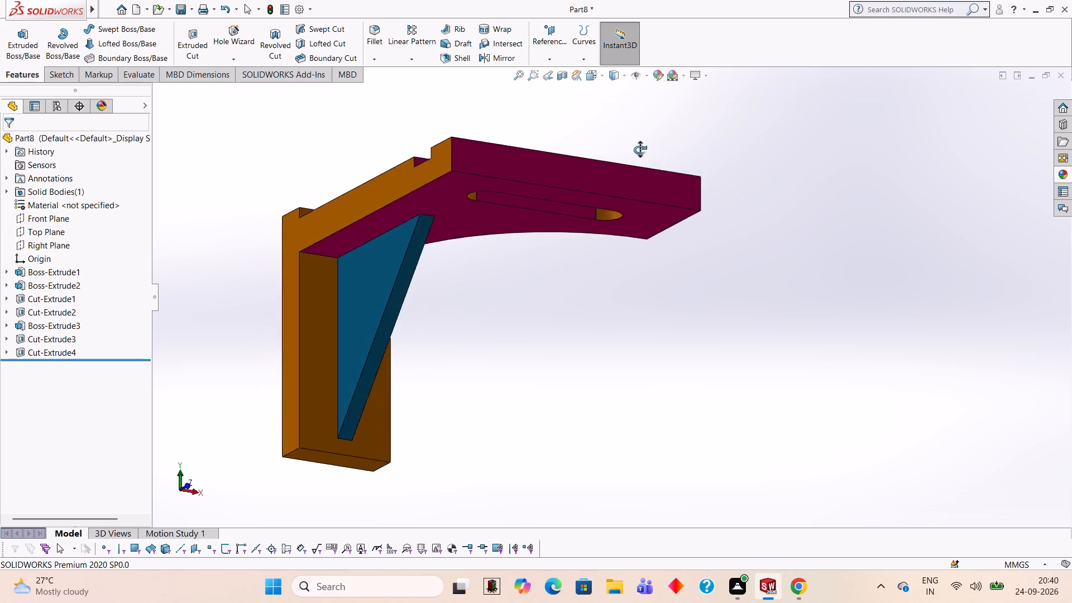
middle_drag(640, 150, 641, 92)
middle_drag(638, 354, 638, 217)
scroll(631, 225, up, 3)
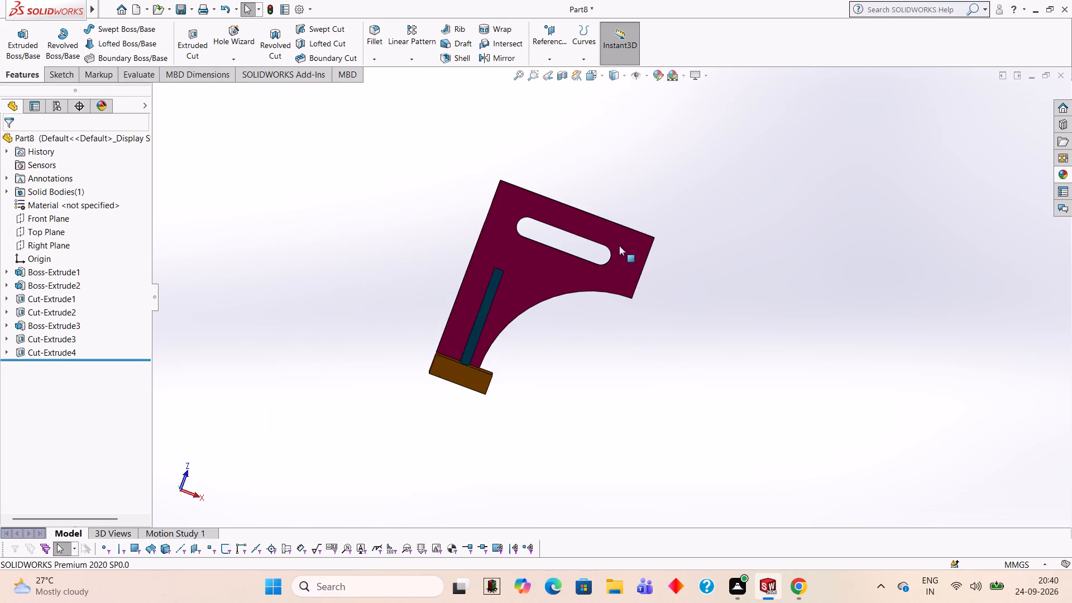
middle_drag(594, 382, 573, 497)
middle_drag(580, 347, 571, 371)
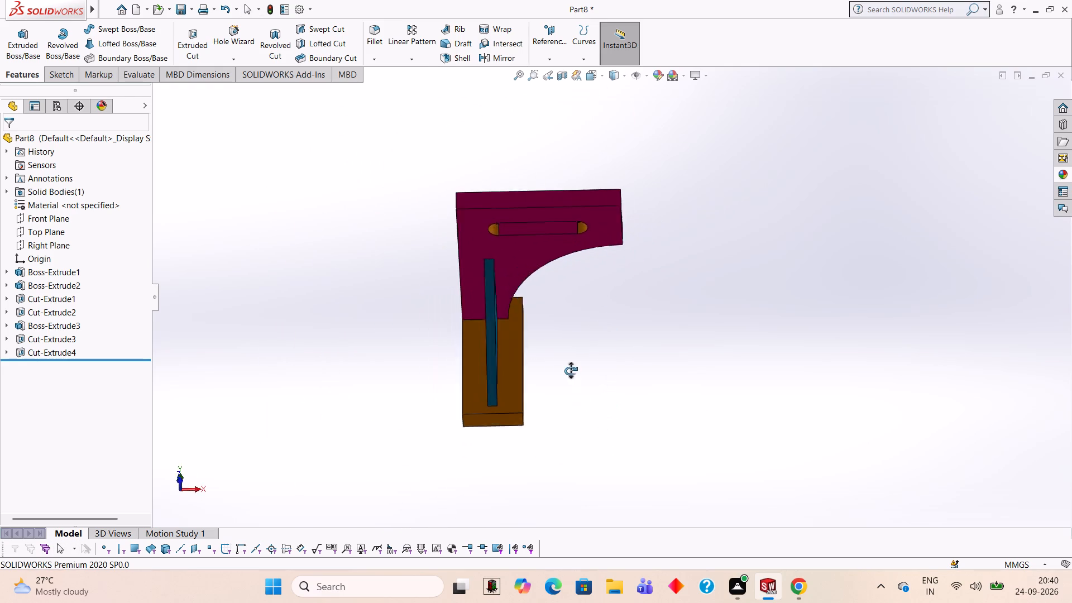
middle_drag(571, 371, 584, 276)
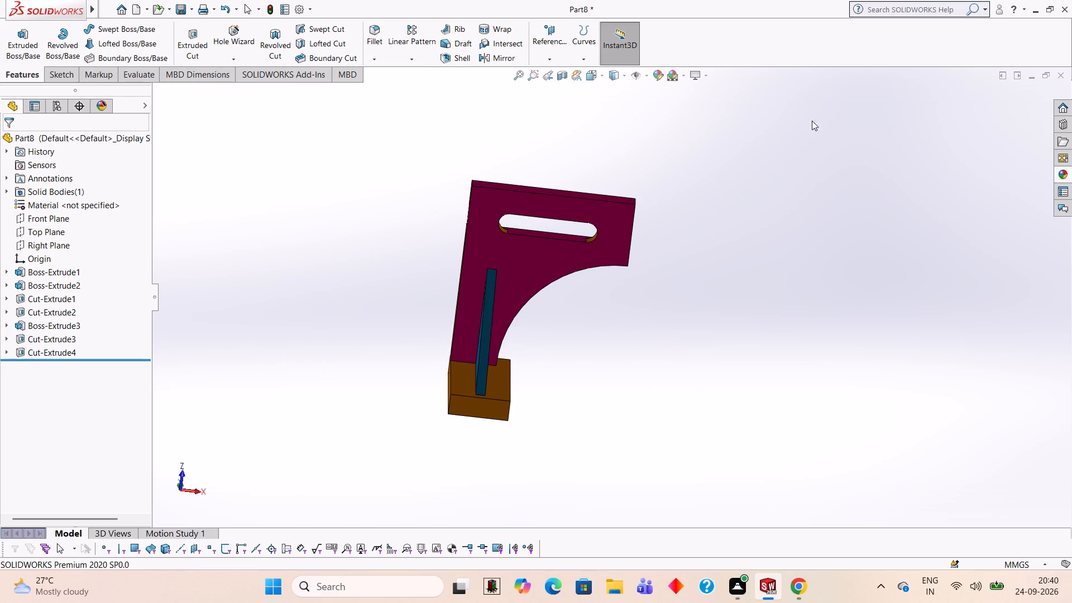
middle_drag(665, 209, 735, 438)
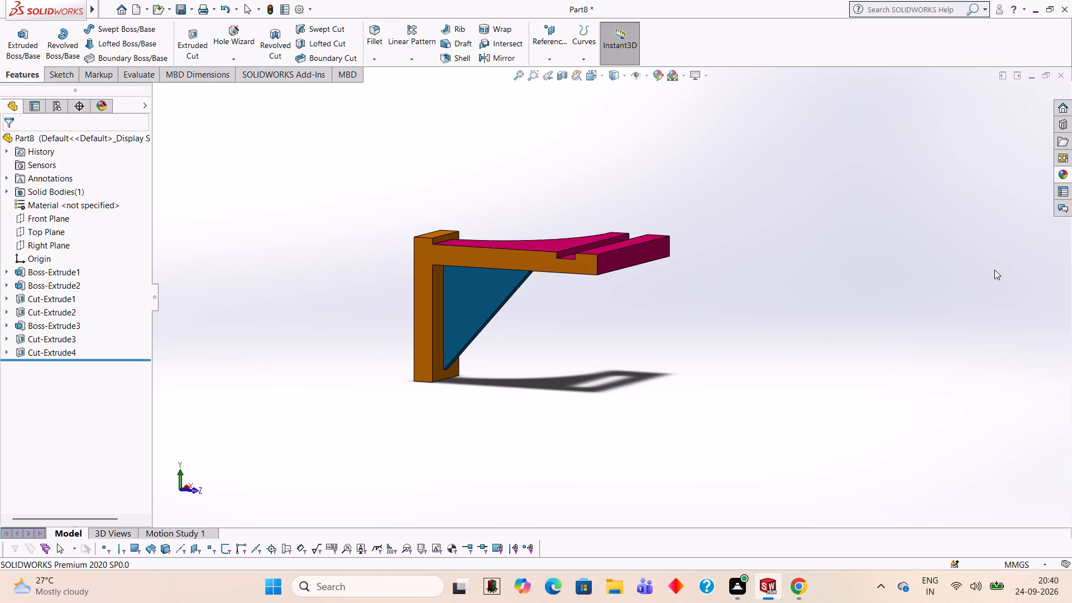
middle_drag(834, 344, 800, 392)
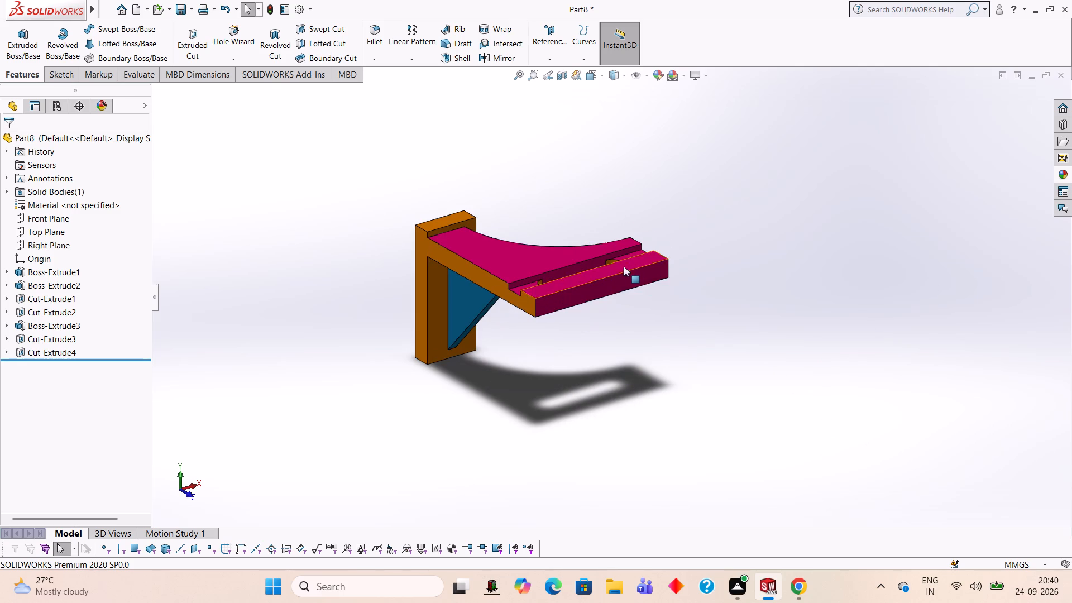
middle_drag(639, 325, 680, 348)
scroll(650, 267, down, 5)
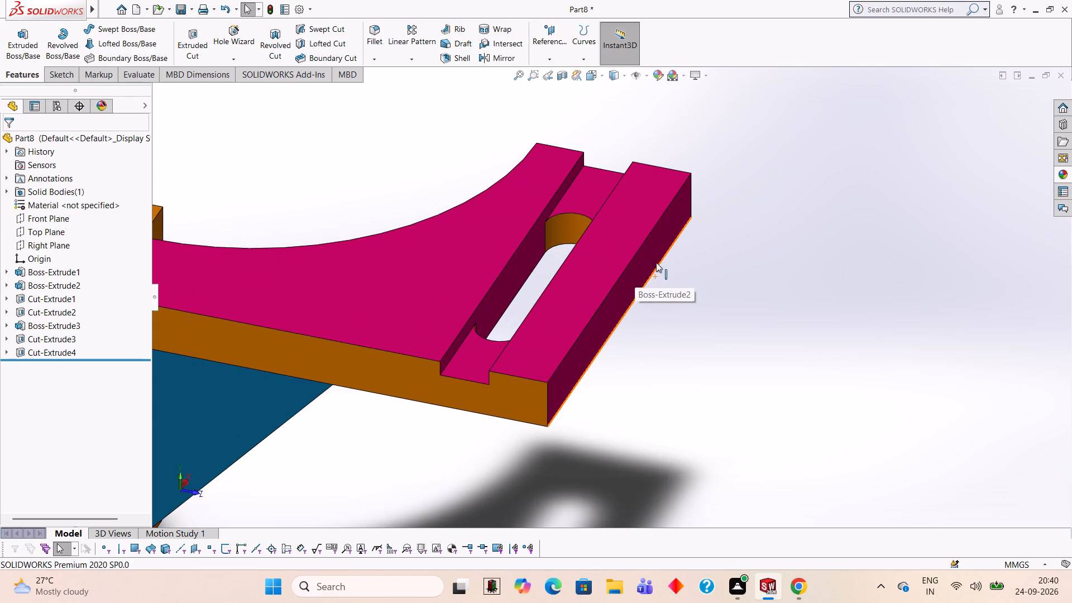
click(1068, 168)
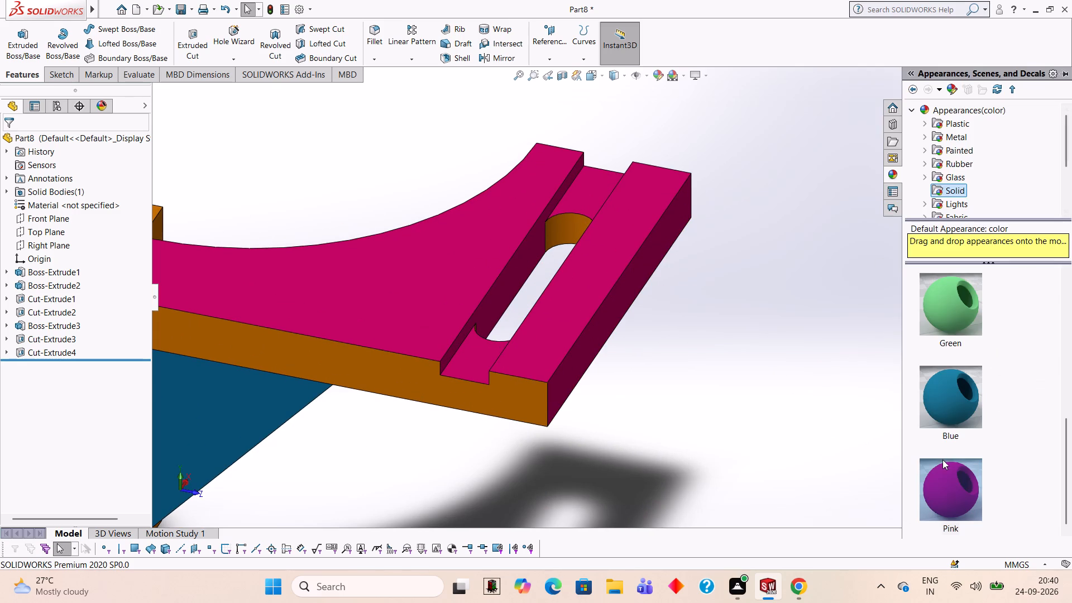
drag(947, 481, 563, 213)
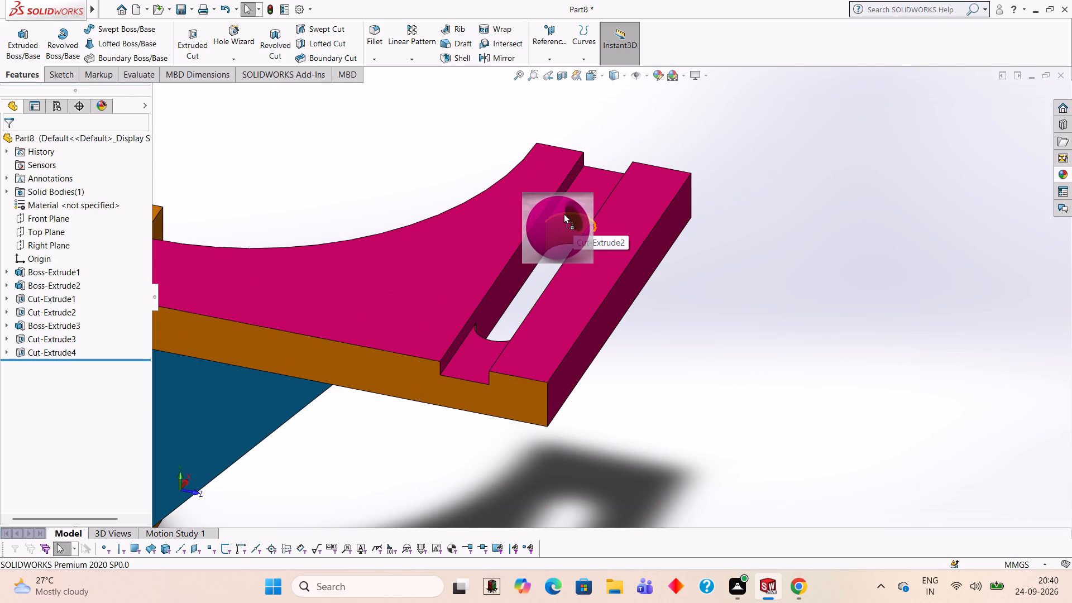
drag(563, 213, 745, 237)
Apply the Green solid-colour appearance to the two groove floor faces at either end of the slot, targeting only each face.
click(1060, 177)
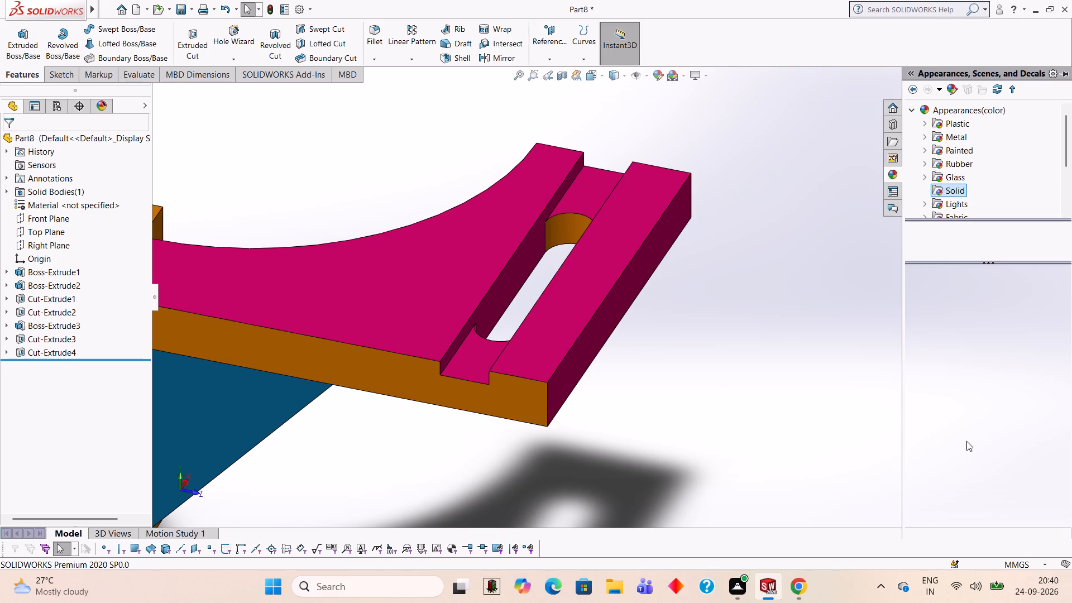
drag(960, 299, 577, 209)
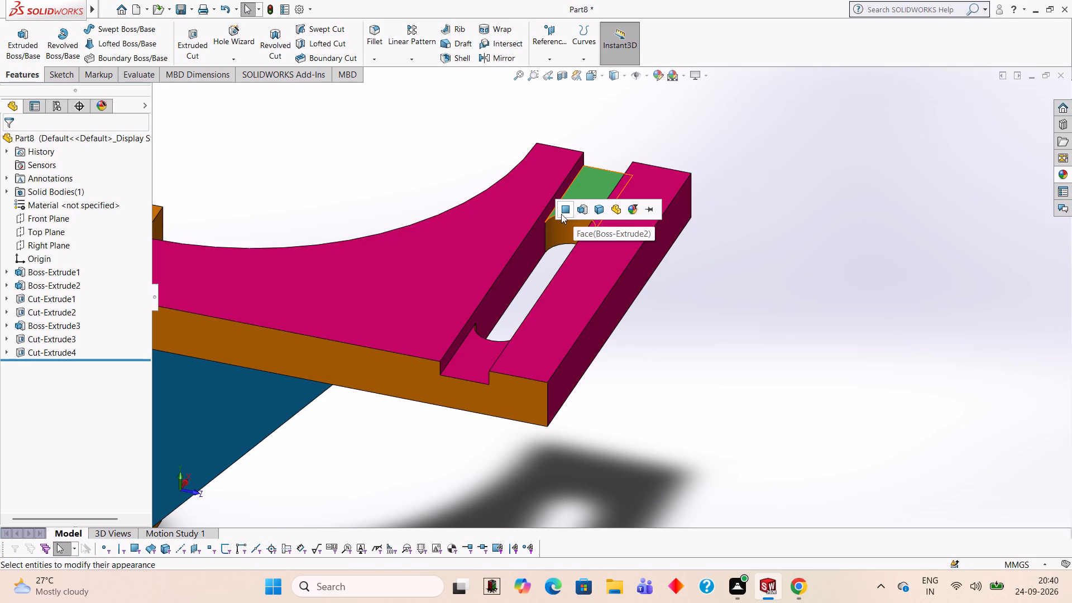
click(561, 214)
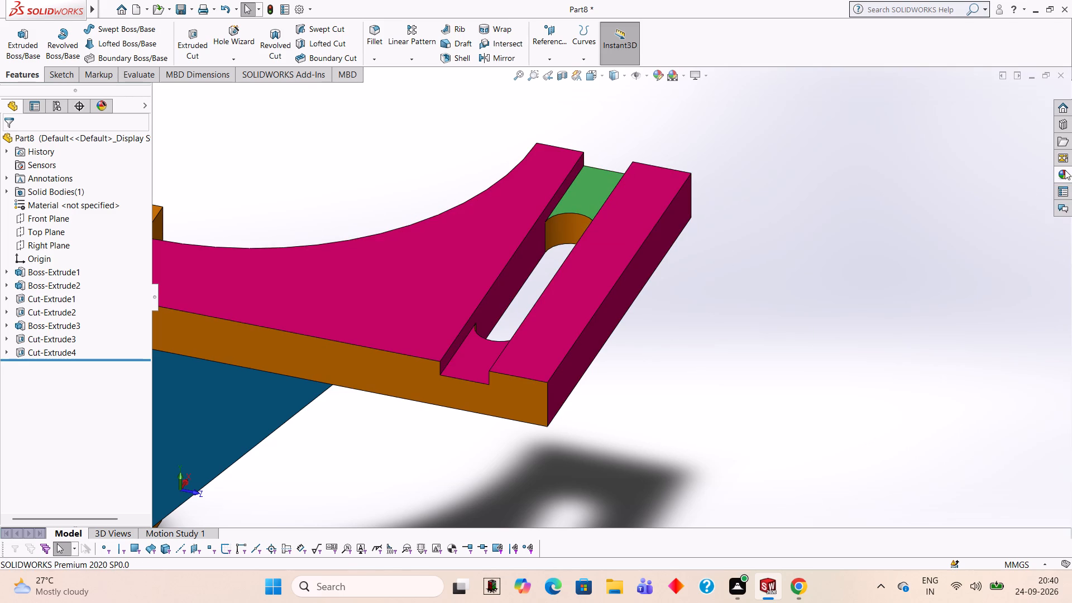
click(1065, 170)
drag(961, 317, 461, 375)
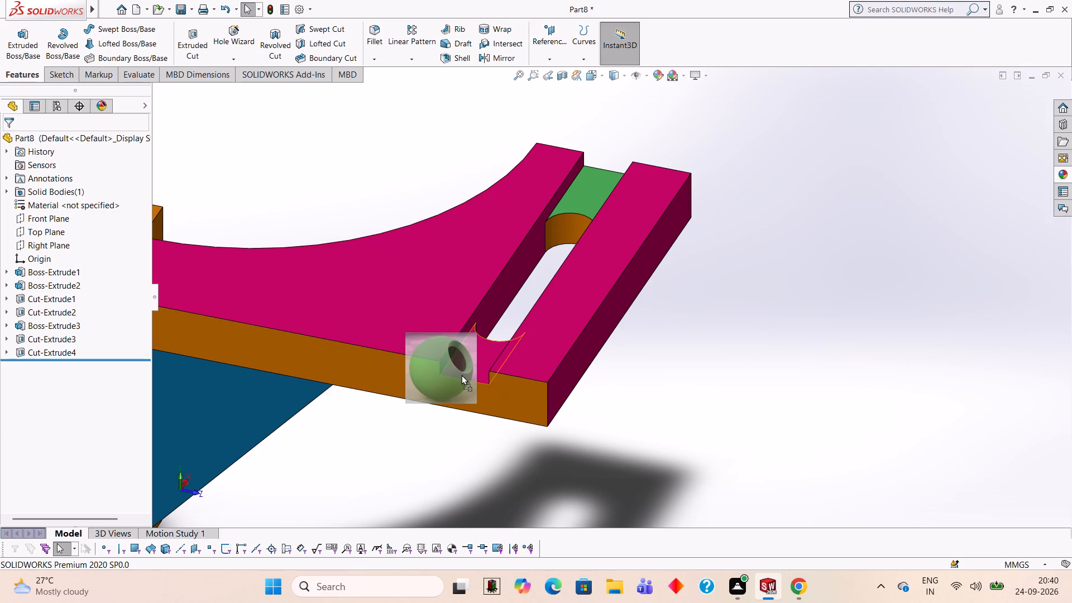
drag(461, 375, 463, 374)
click(463, 374)
Apply the Green solid-colour appearance to the slot's rounded wall at one end, targeting only that face of Cut-Extrude2.
scroll(595, 226, down, 6)
scroll(599, 226, up, 1)
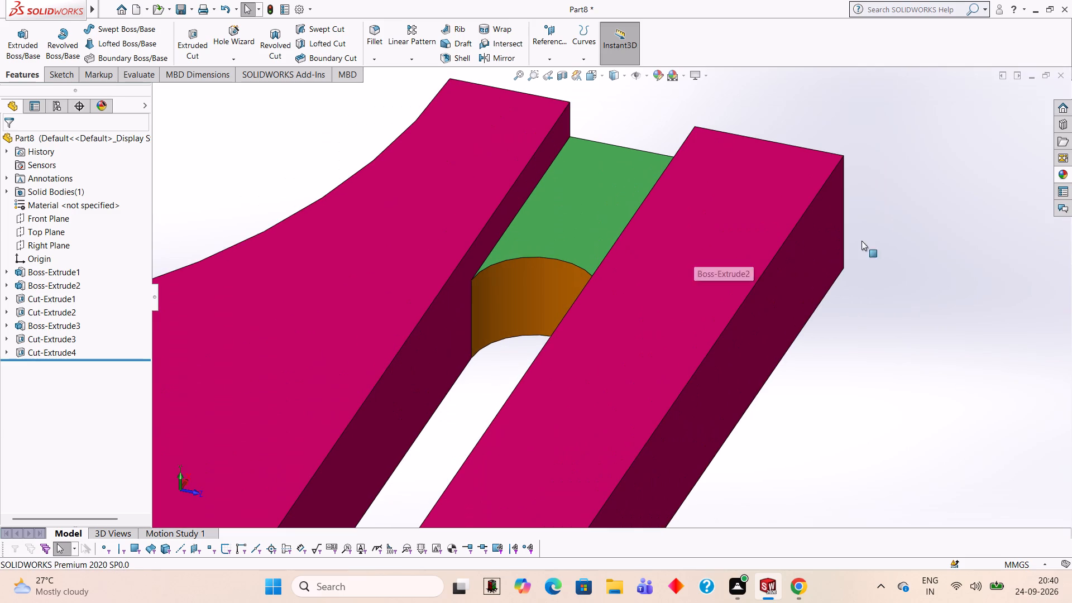
click(1060, 178)
drag(938, 310, 940, 310)
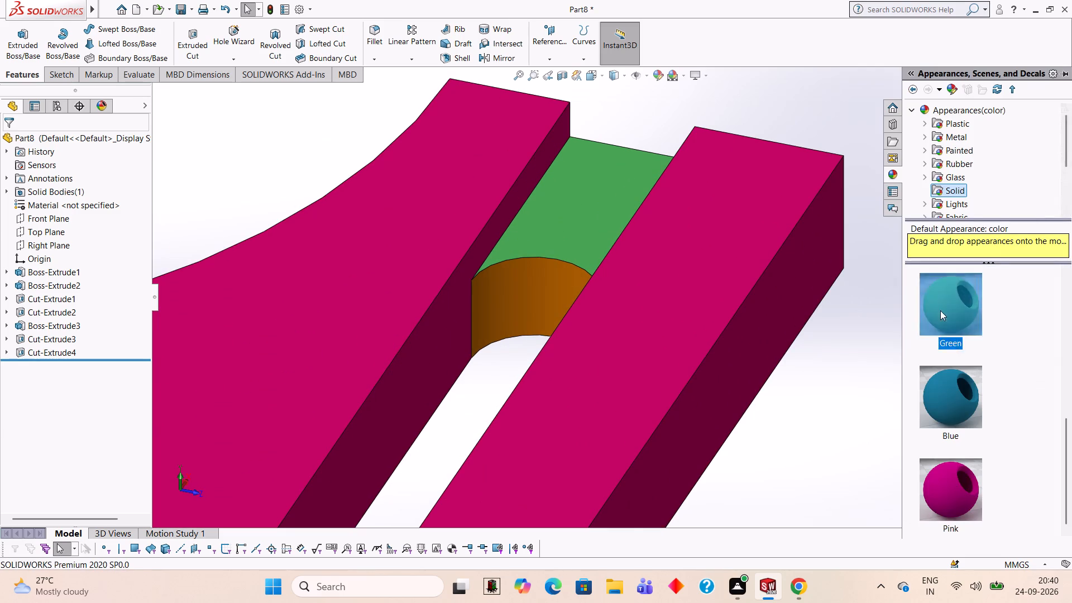
drag(940, 310, 519, 296)
click(519, 296)
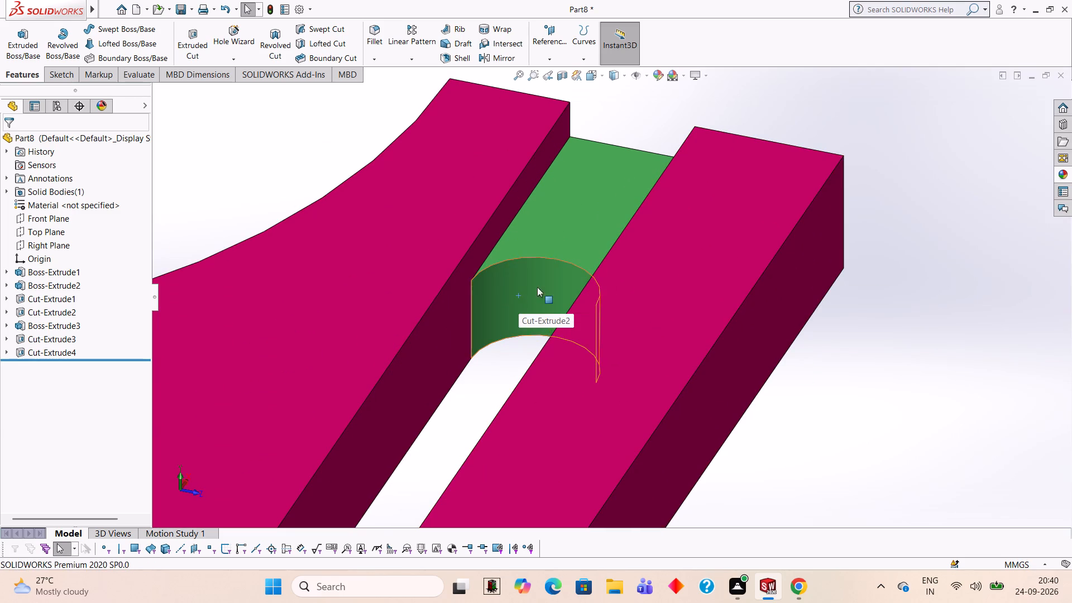
Apply the Green solid-colour appearance to the slot's rounded wall at the opposite end, targeting only that face.
middle_drag(595, 265, 442, 364)
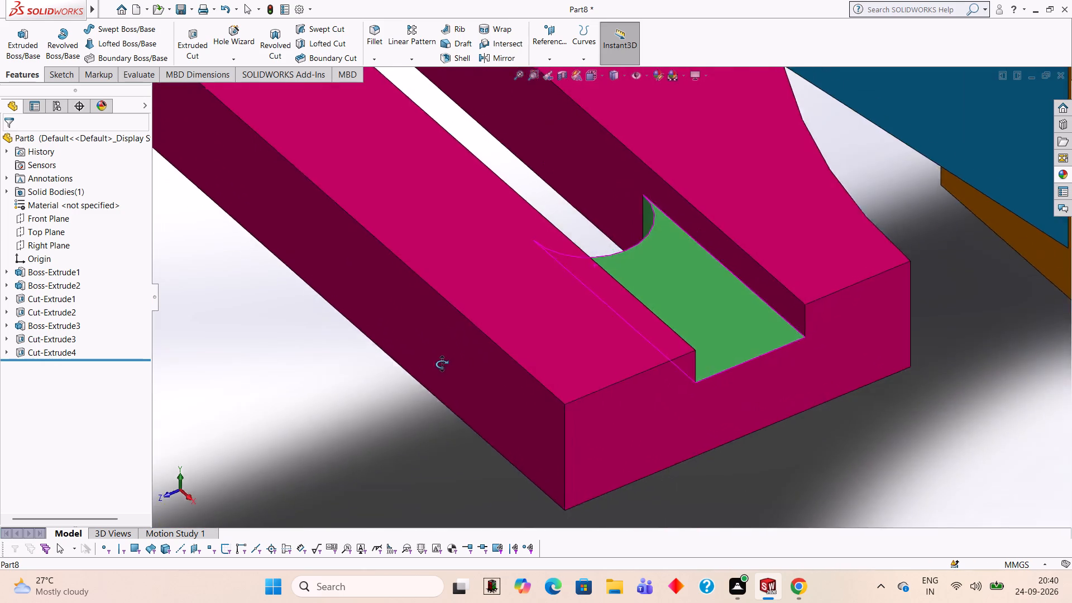
middle_drag(442, 364, 447, 351)
scroll(517, 253, up, 3)
scroll(452, 138, down, 2)
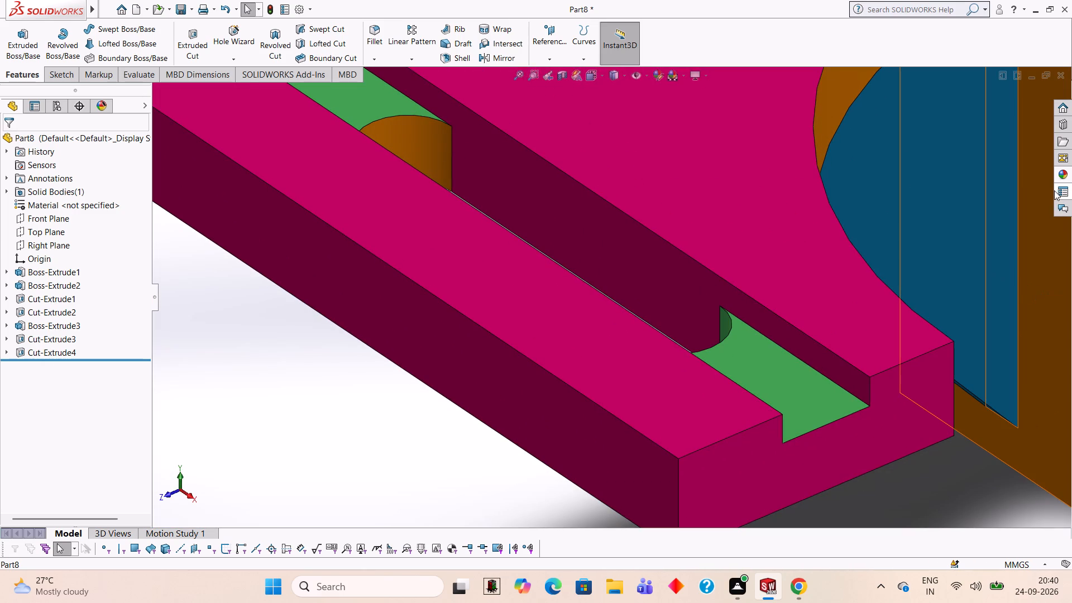
click(1060, 177)
drag(961, 318, 907, 323)
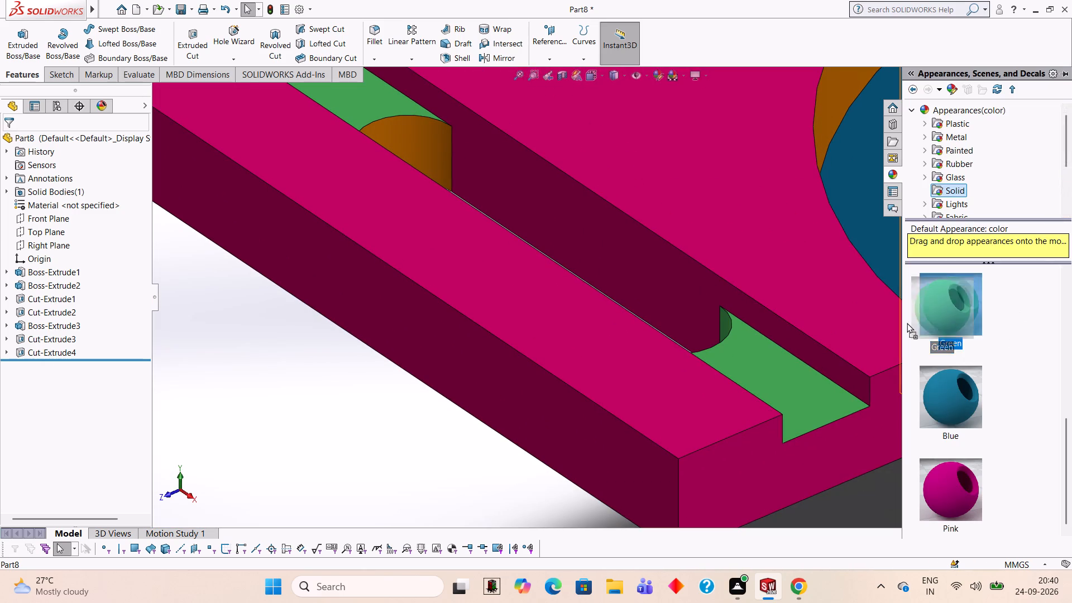
drag(907, 323, 433, 156)
click(433, 156)
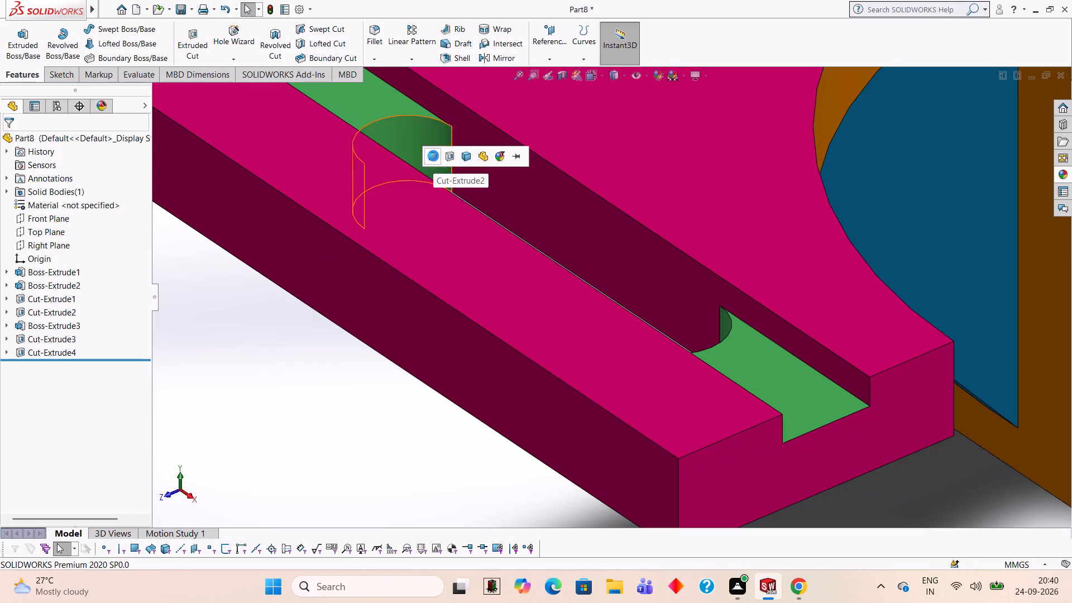
Examine the colouring of the slot's end walls and the arm from the underside, close up and at full-bracket scale.
middle_drag(442, 248, 485, 194)
middle_drag(455, 334, 481, 203)
middle_drag(442, 381, 456, 336)
scroll(442, 381, up, 1)
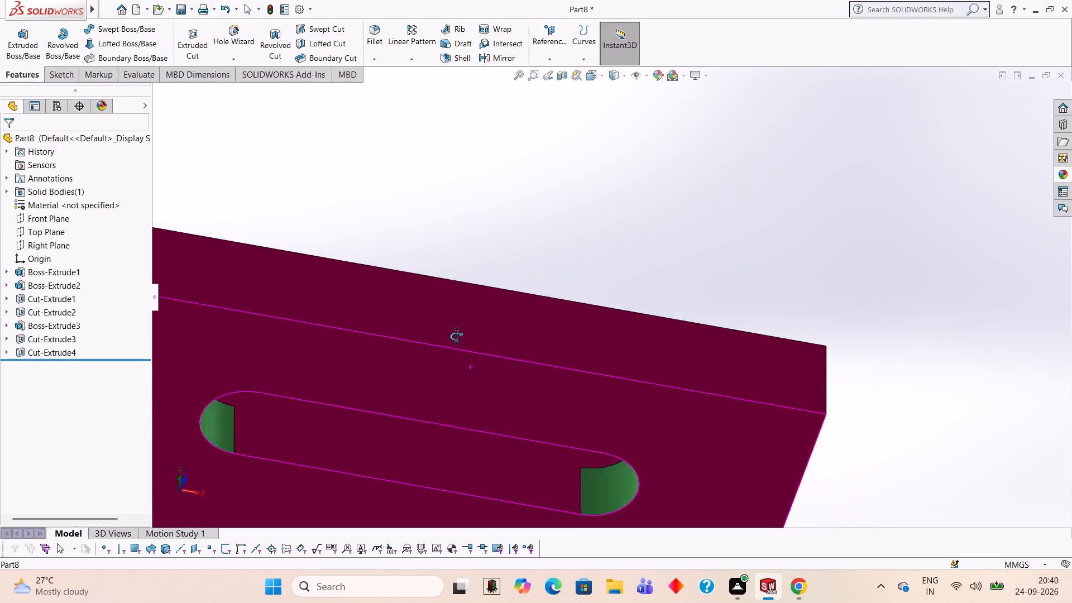
middle_drag(456, 336, 474, 286)
scroll(469, 299, down, 2)
scroll(453, 347, up, 4)
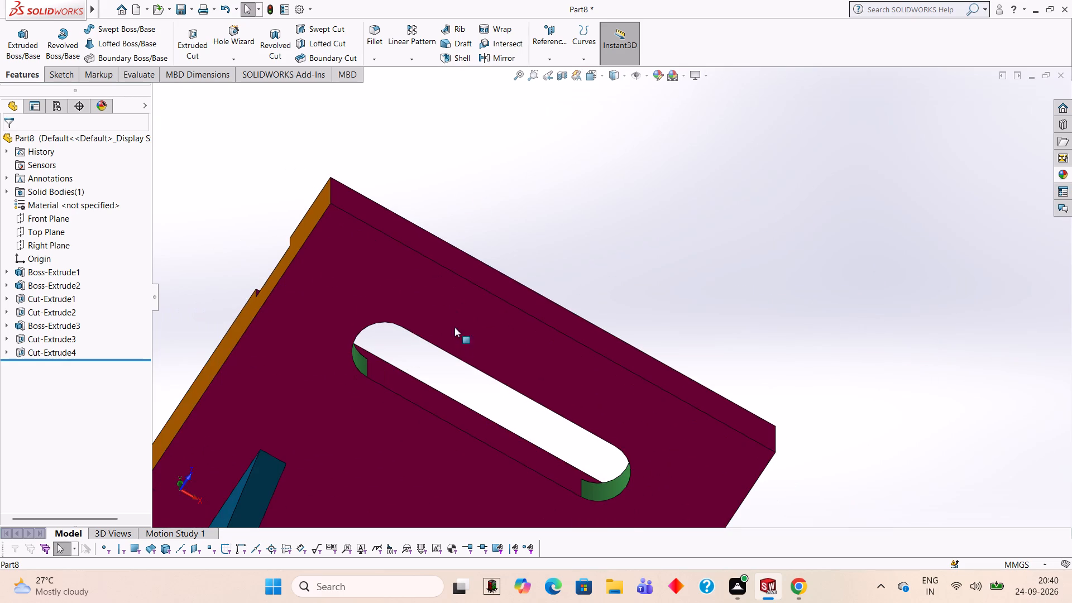
middle_drag(679, 289, 657, 276)
scroll(657, 276, down, 2)
scroll(657, 276, up, 4)
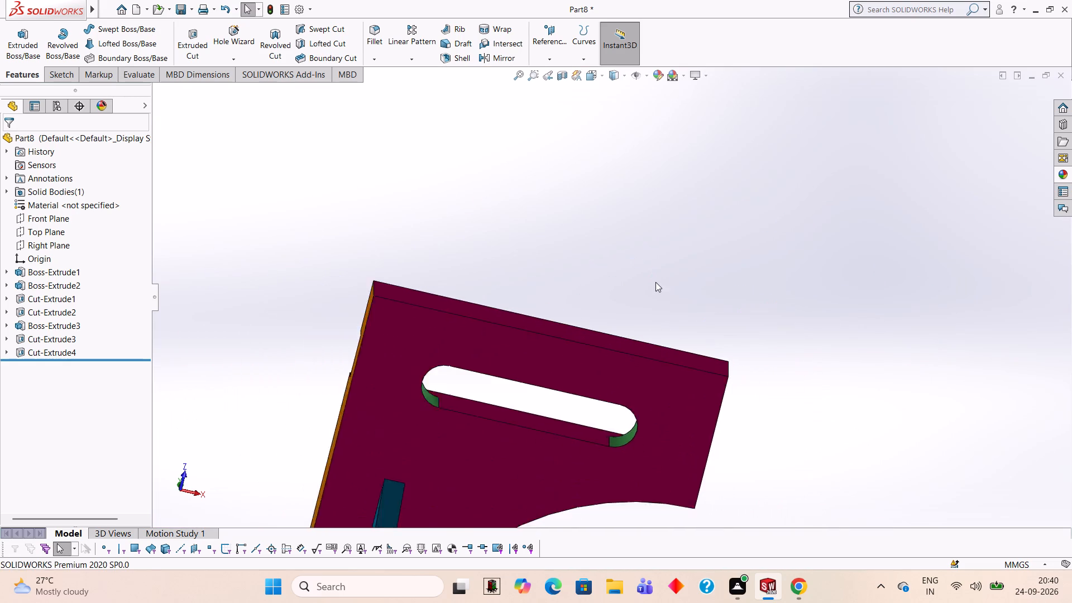
scroll(655, 282, up, 4)
scroll(626, 469, up, 1)
middle_drag(625, 468, 614, 458)
scroll(614, 437, up, 2)
Examine the whole bracket's colouring from the underside and front, including the slot, rib and plate.
middle_click(607, 428)
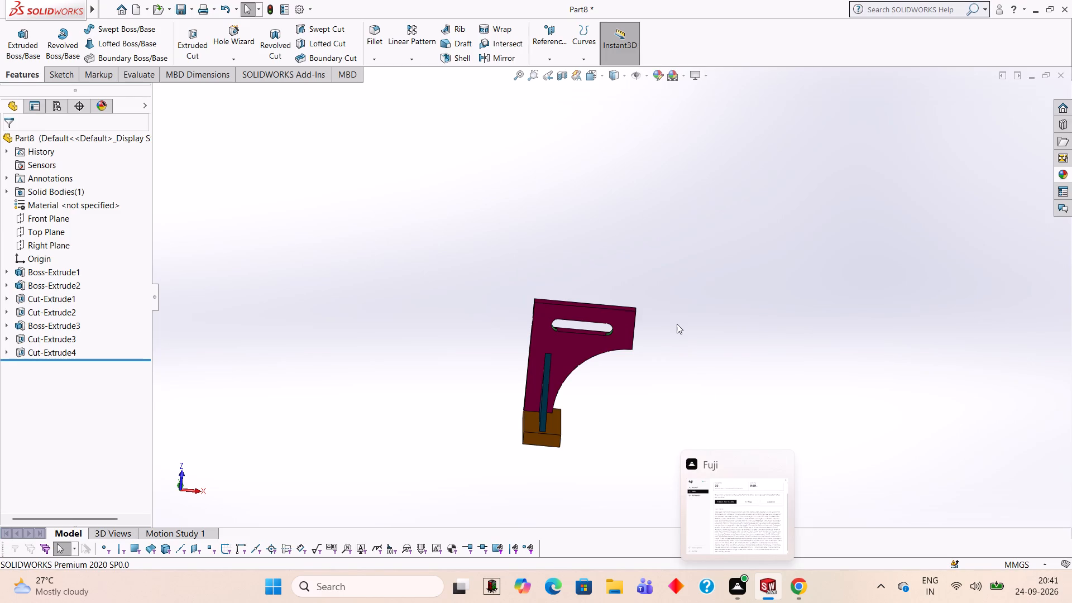
scroll(655, 334, up, 2)
middle_drag(633, 334, 623, 327)
scroll(638, 330, down, 1)
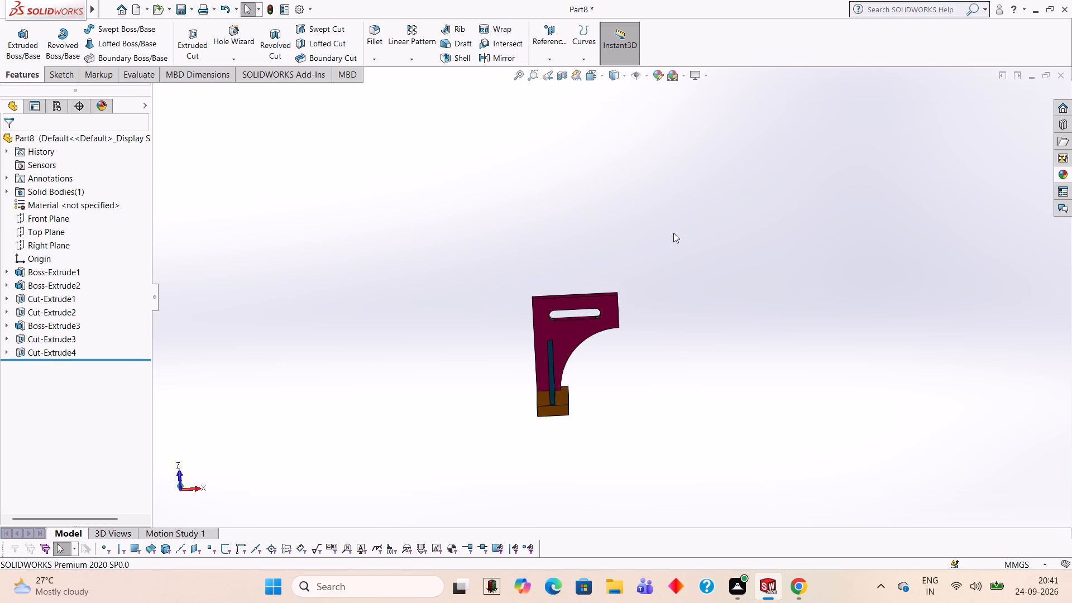
middle_drag(664, 228, 662, 211)
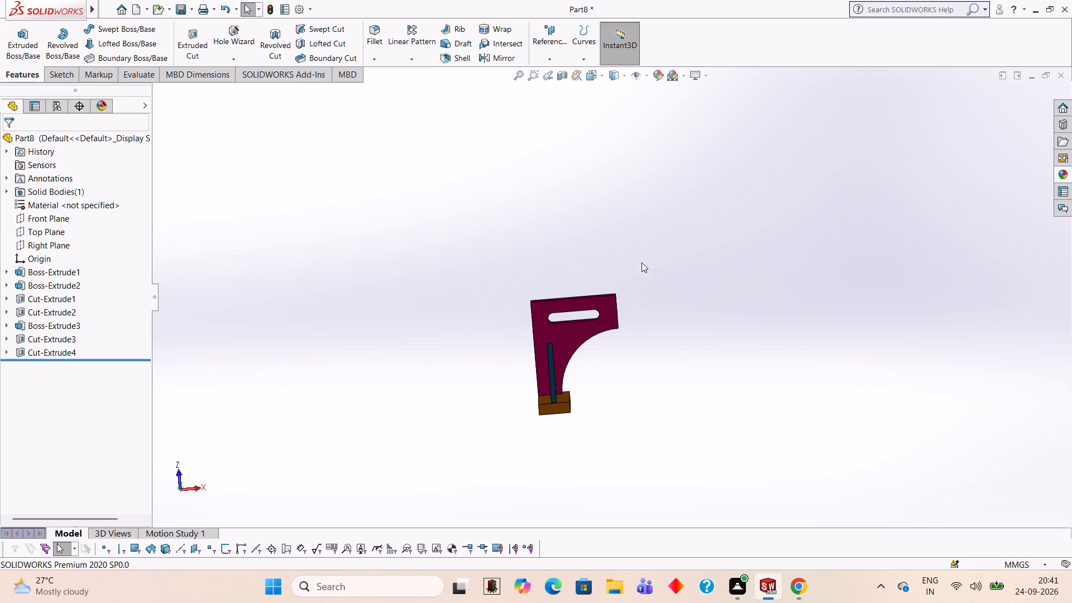
middle_drag(671, 221, 687, 471)
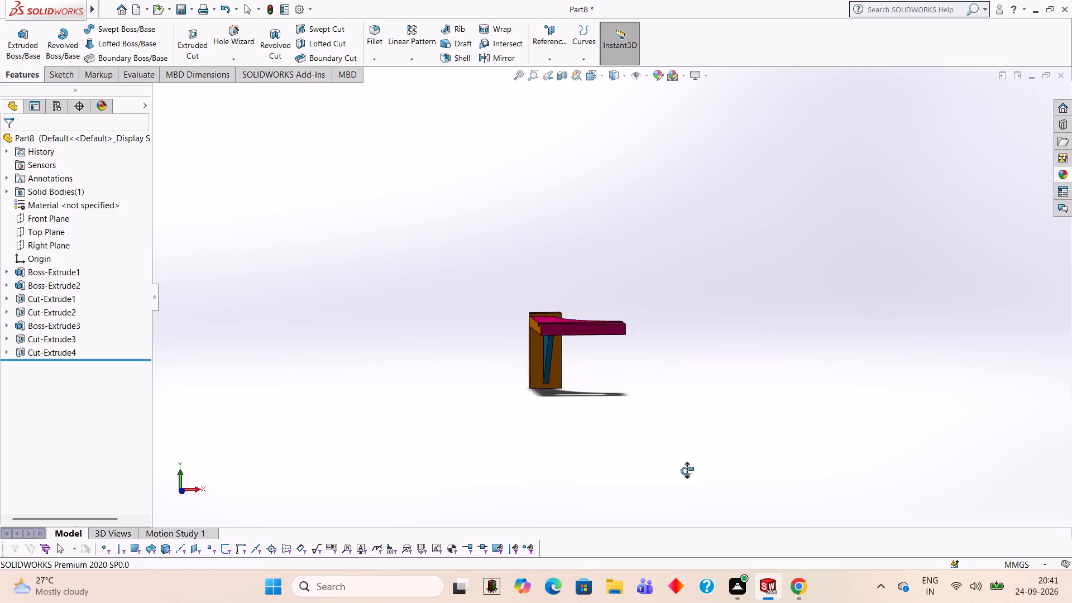
middle_drag(687, 471, 667, 205)
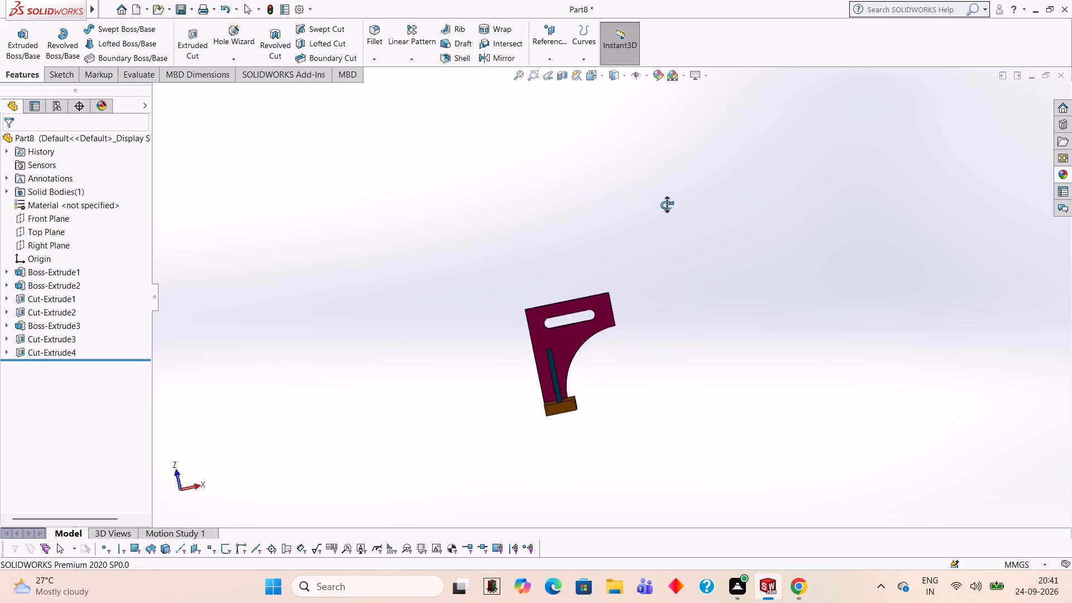
middle_drag(667, 205, 667, 198)
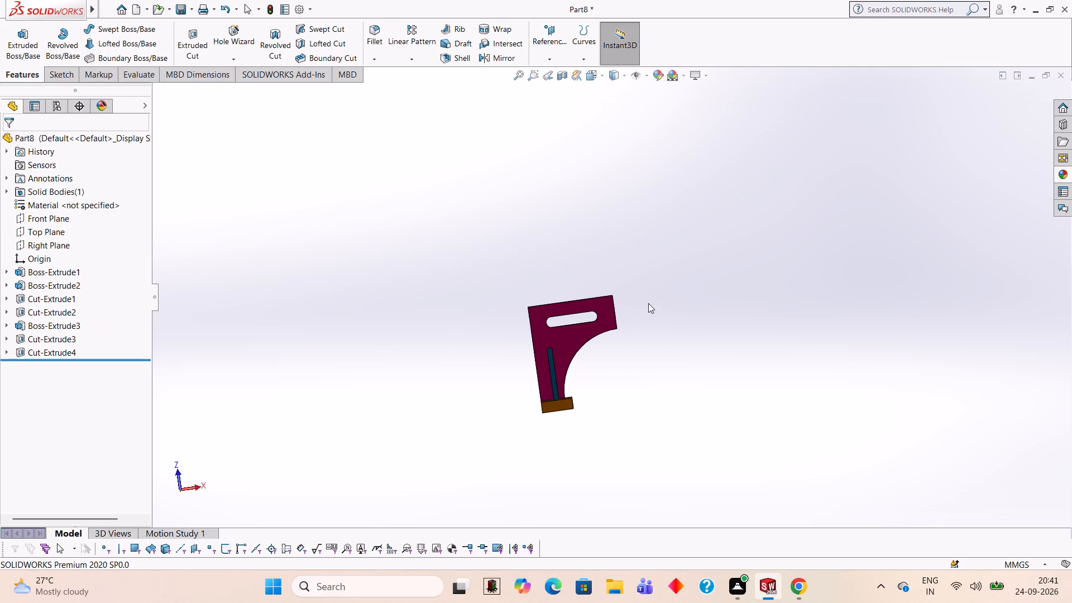
middle_drag(671, 375, 692, 305)
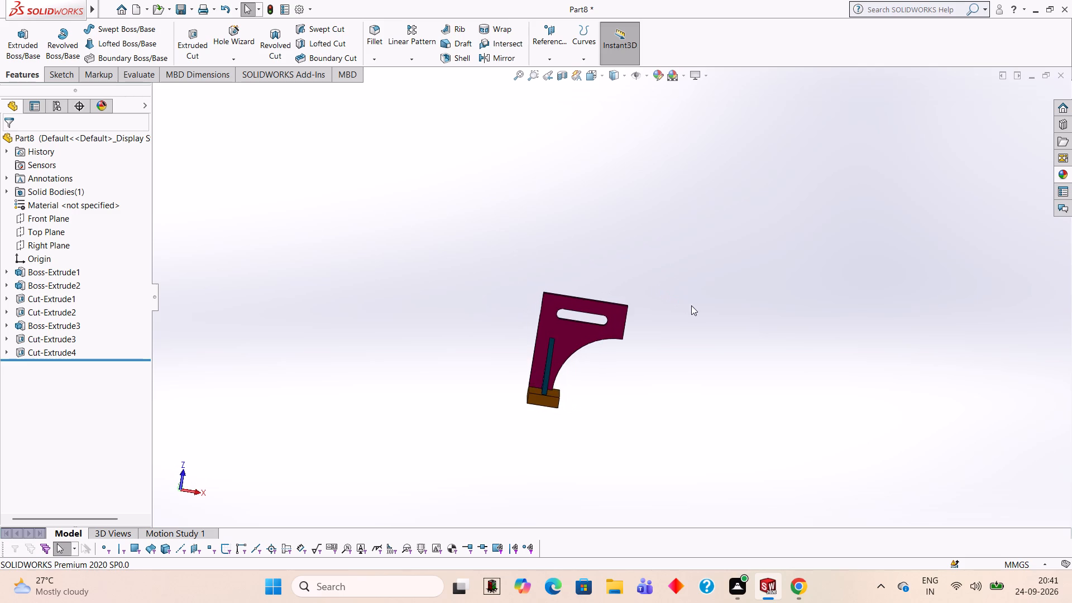
scroll(605, 393, up, 1)
scroll(604, 382, down, 1)
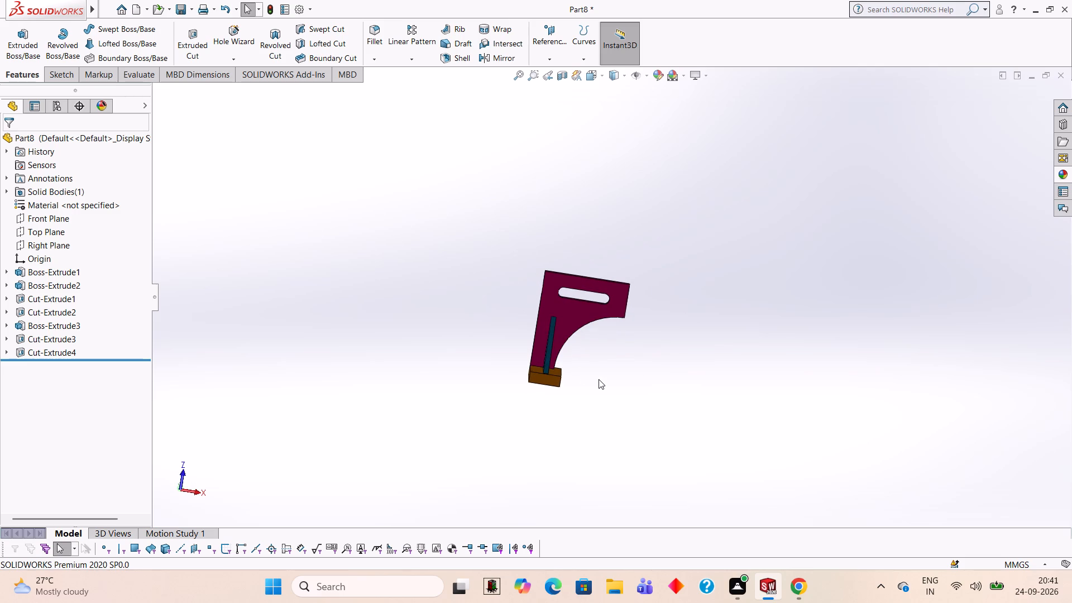
scroll(484, 237, down, 1)
middle_drag(714, 251, 700, 246)
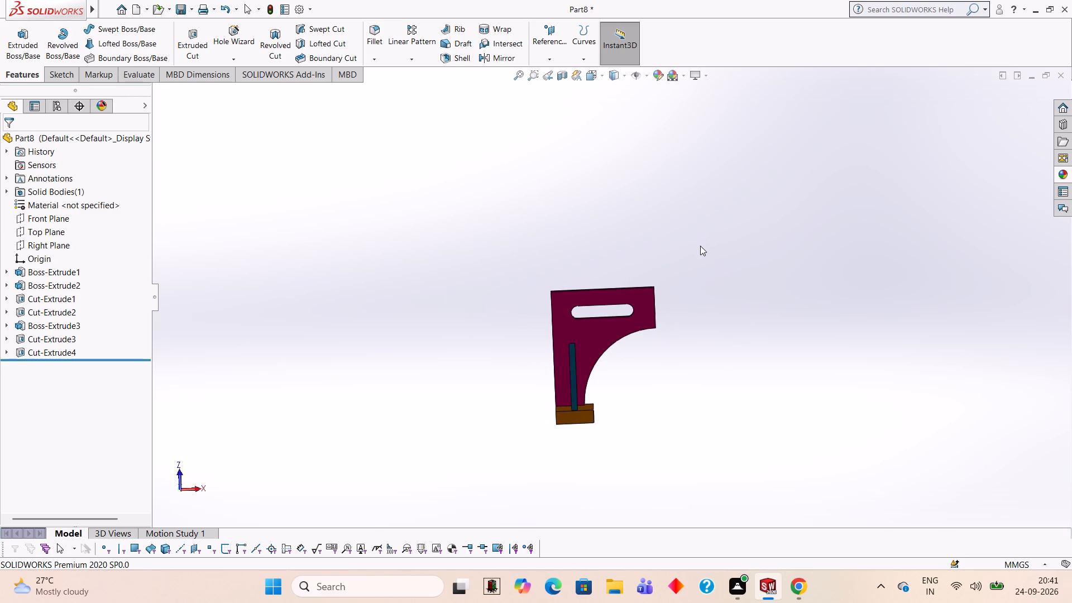
scroll(459, 239, down, 1)
scroll(675, 369, down, 1)
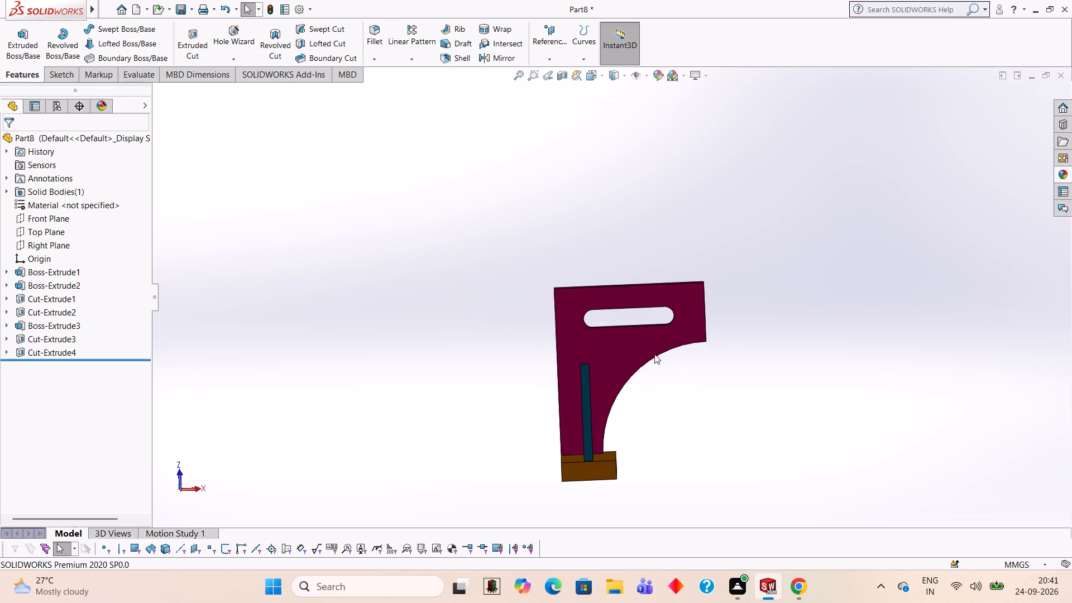
scroll(602, 401, down, 1)
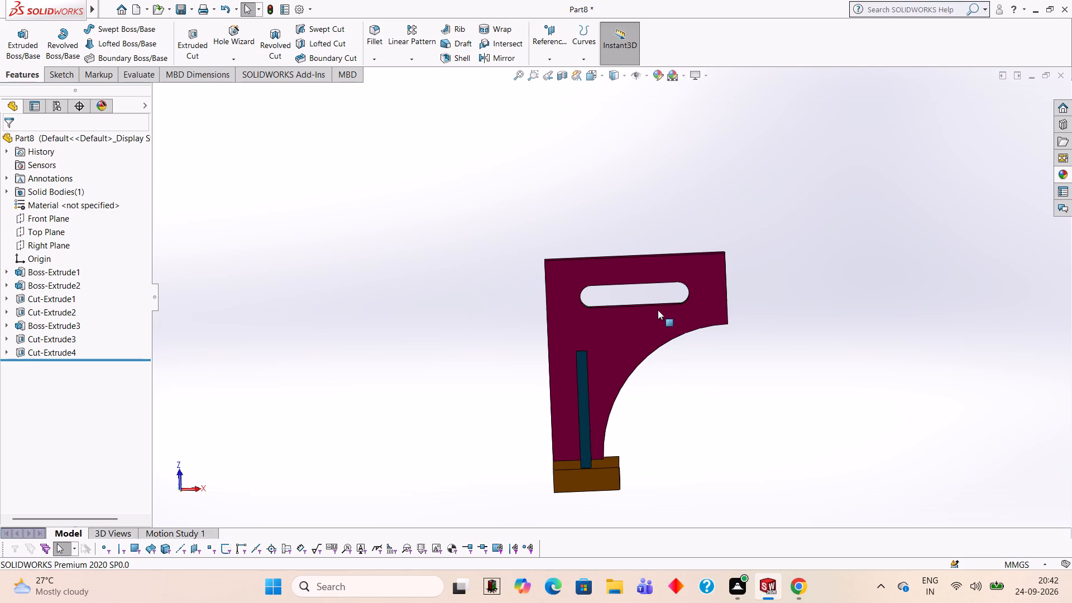
middle_drag(769, 263, 778, 267)
middle_drag(778, 267, 795, 314)
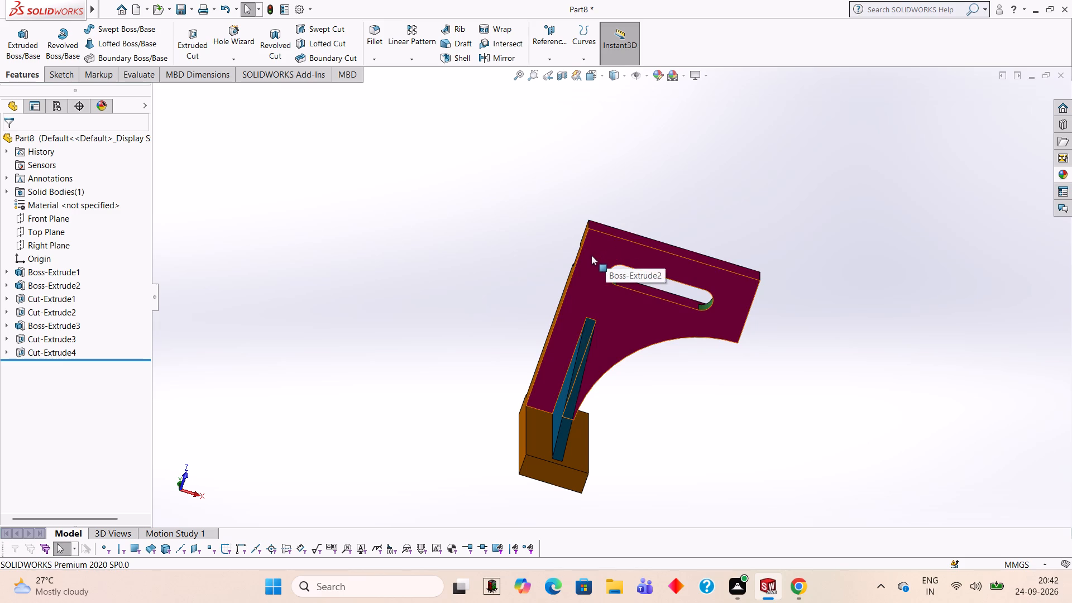
scroll(516, 253, up, 1)
scroll(519, 257, down, 2)
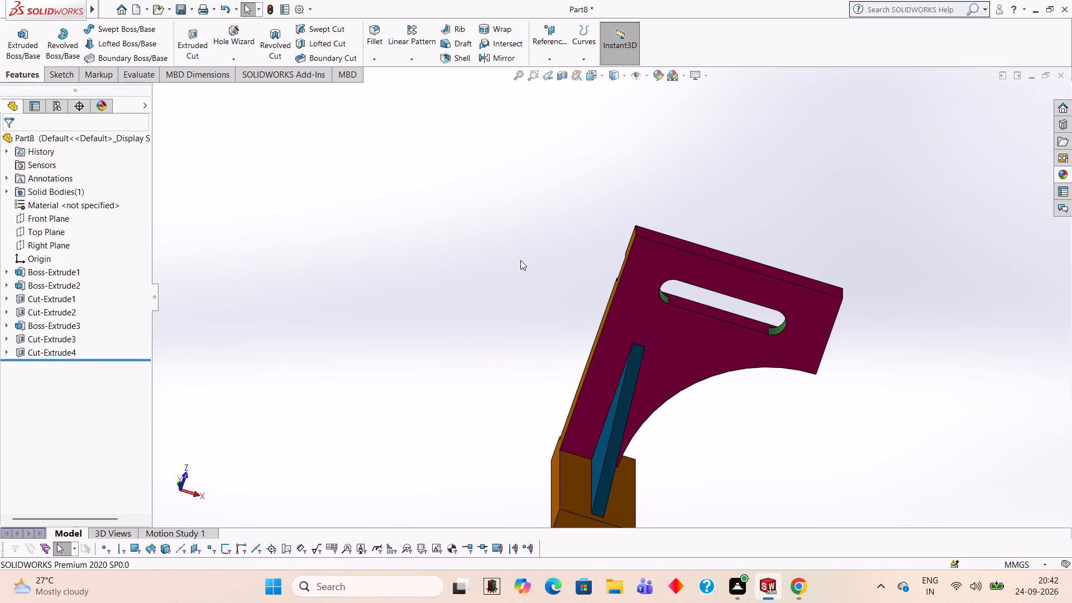
scroll(610, 269, down, 2)
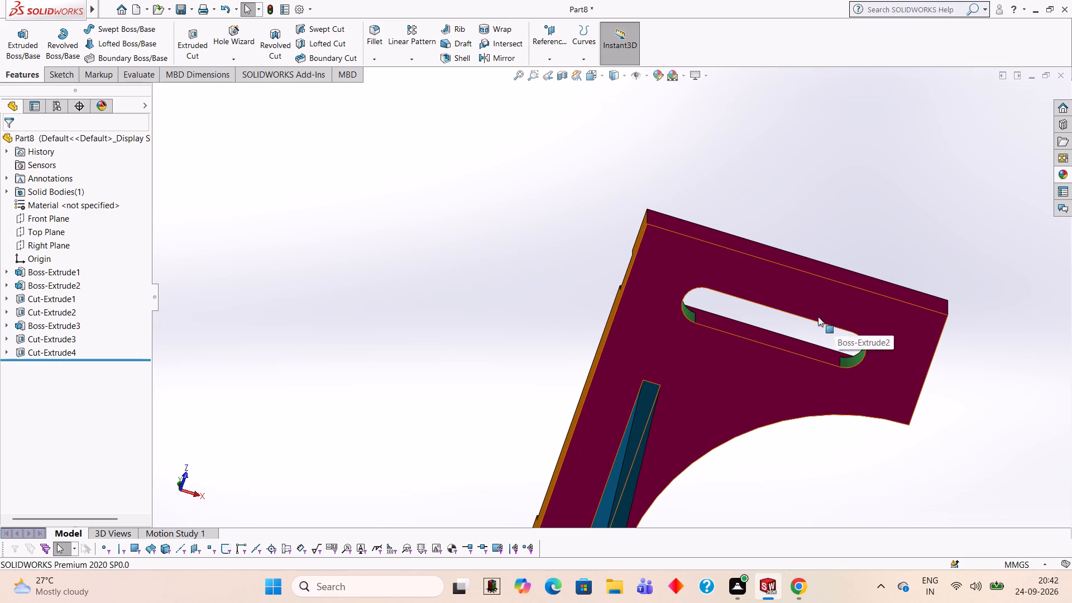
scroll(817, 317, up, 3)
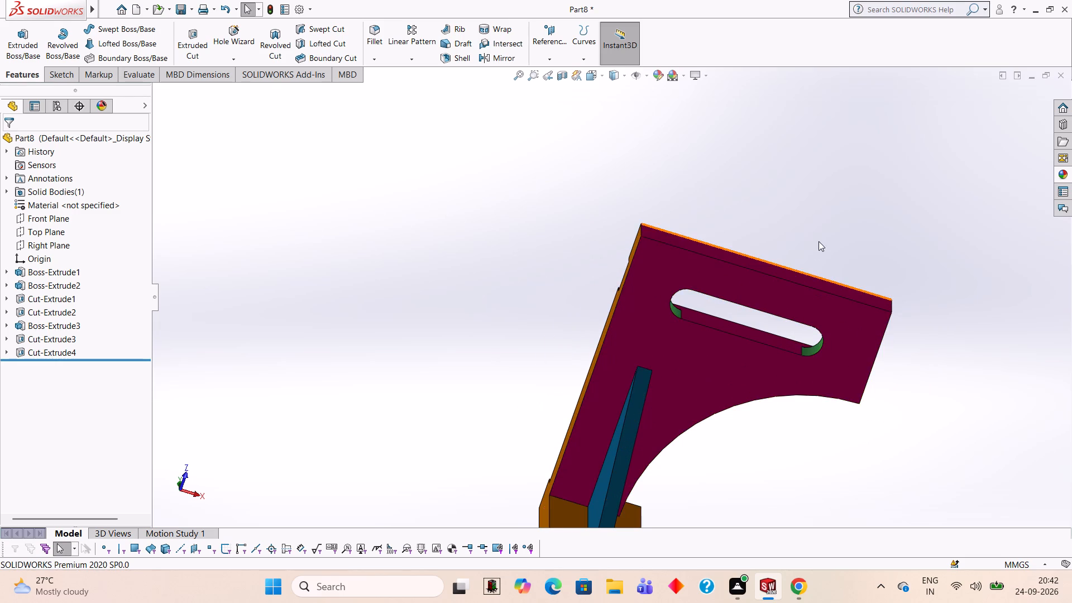
scroll(819, 234, up, 2)
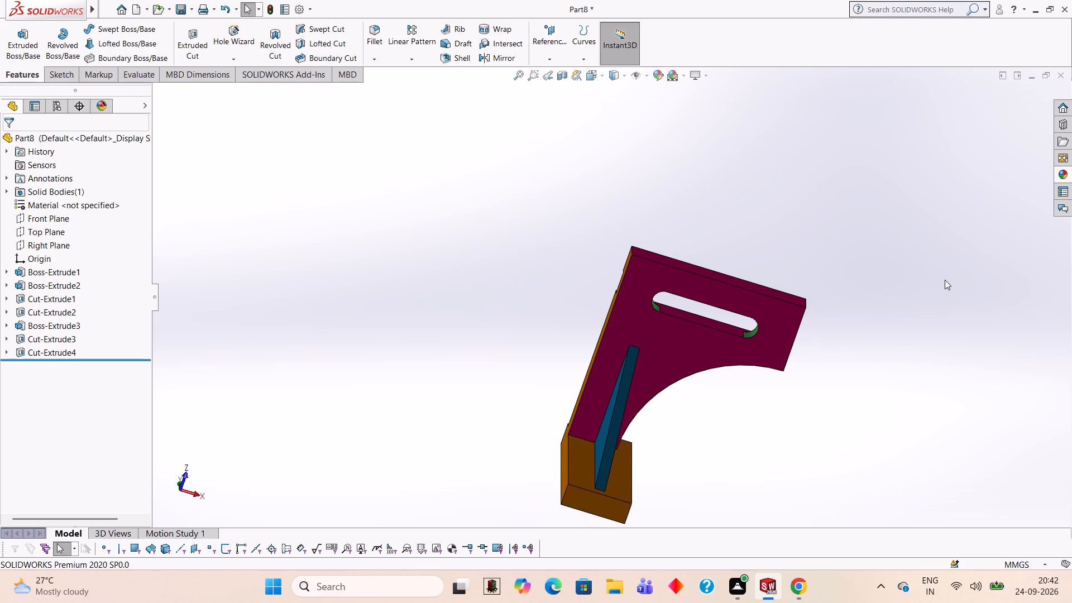
Examine the bracket's underside colouring, including the slot walls, the triangular rib and the edge of the curved cutout.
middle_drag(896, 277, 873, 217)
middle_drag(872, 224, 869, 265)
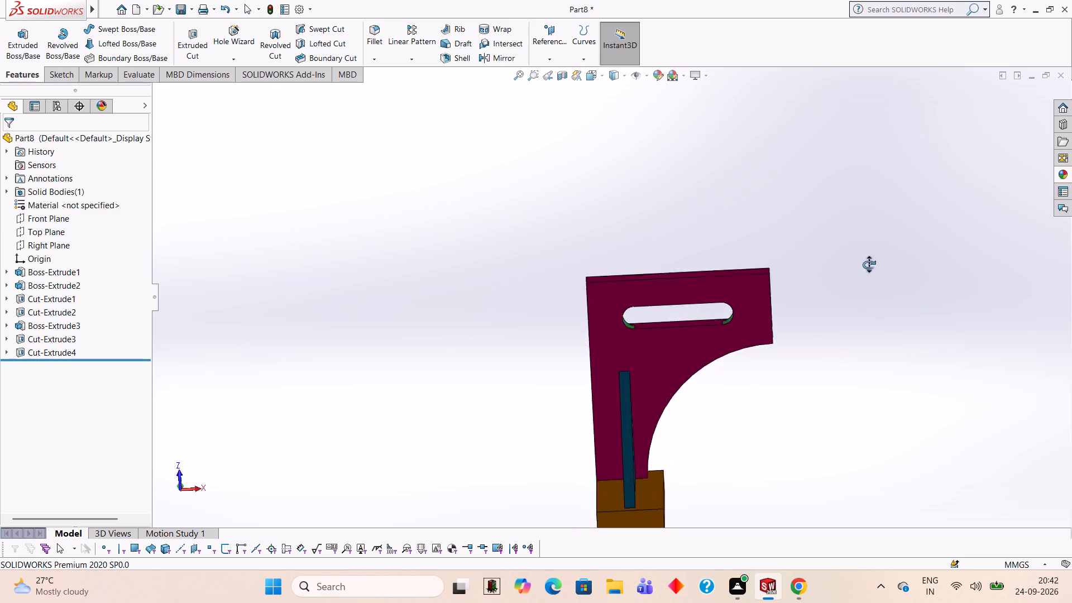
middle_drag(869, 265, 641, 368)
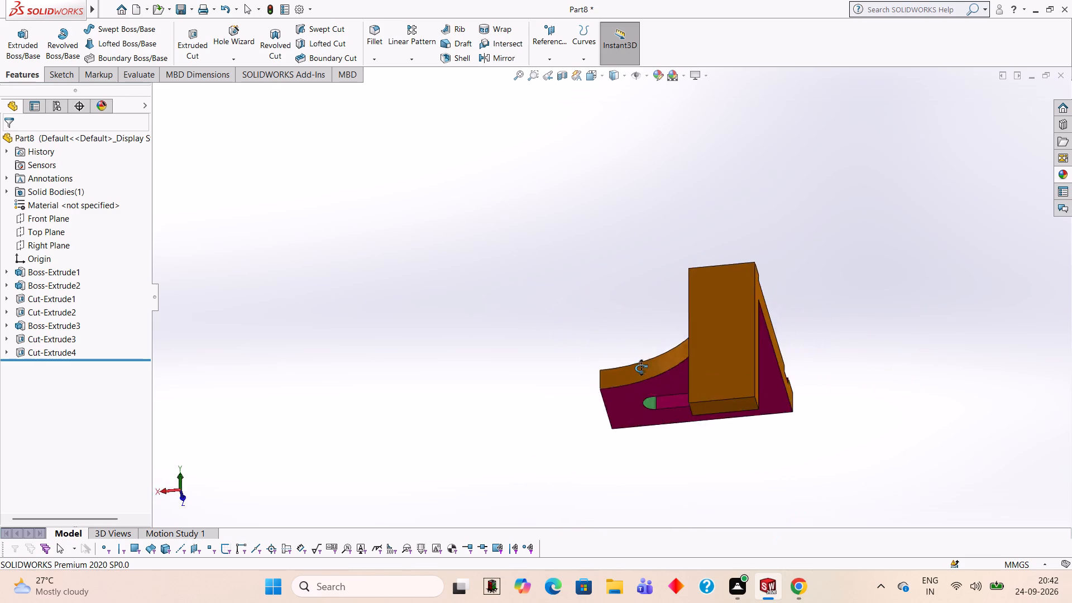
middle_drag(641, 368, 865, 362)
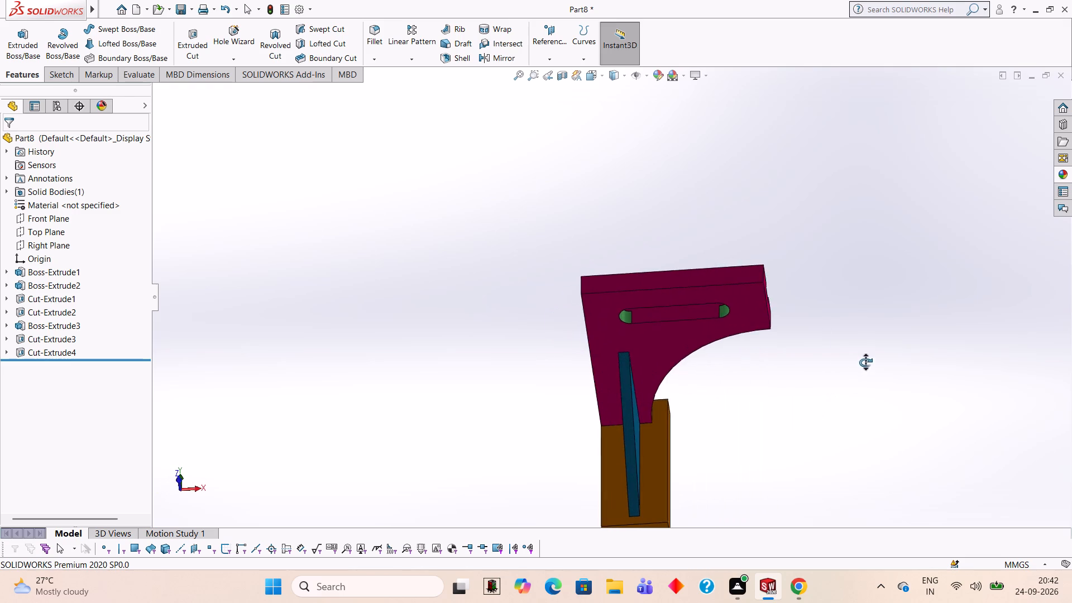
middle_drag(865, 362, 880, 308)
scroll(875, 301, up, 2)
middle_drag(754, 382, 748, 379)
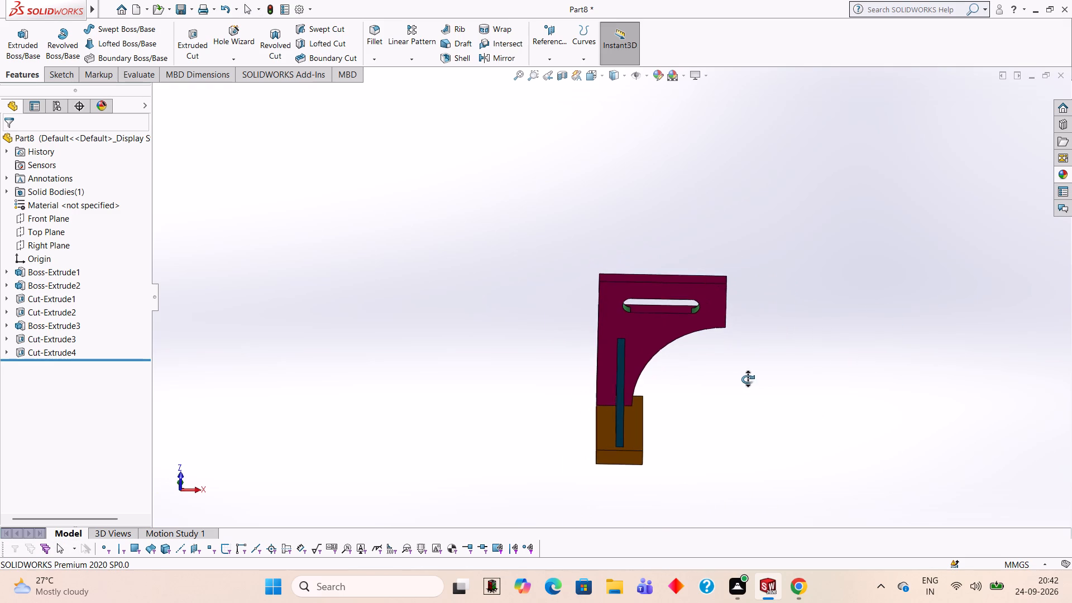
middle_drag(748, 379, 746, 379)
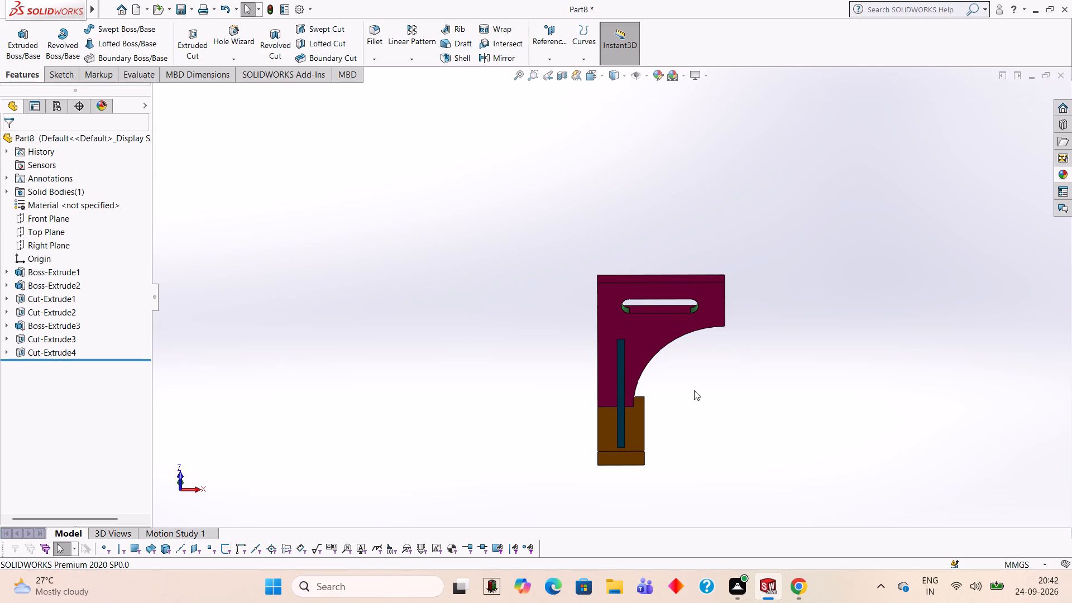
middle_drag(696, 356, 772, 475)
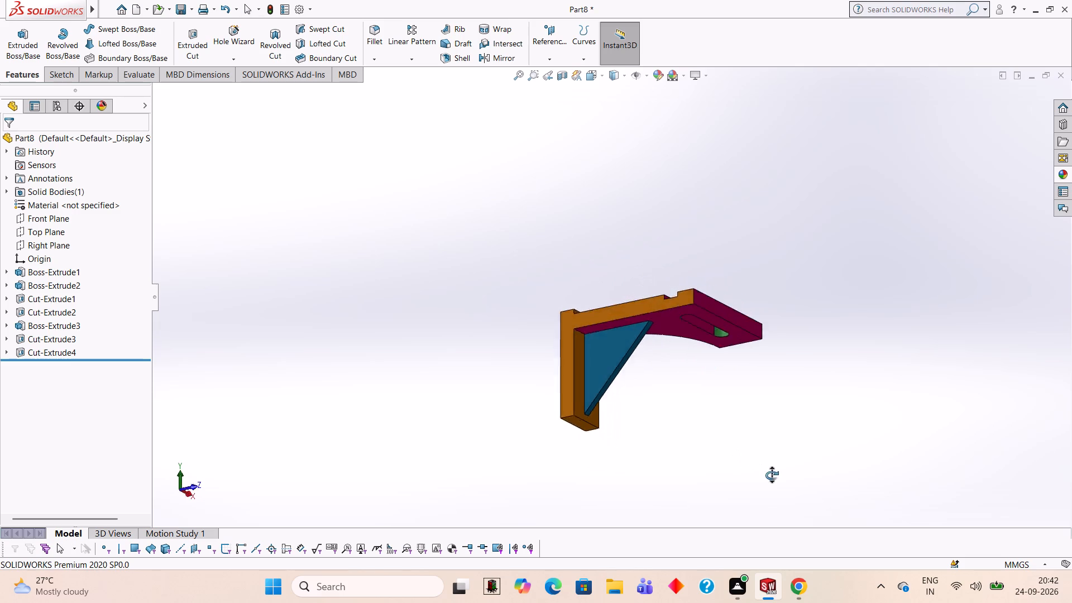
middle_drag(772, 475, 726, 369)
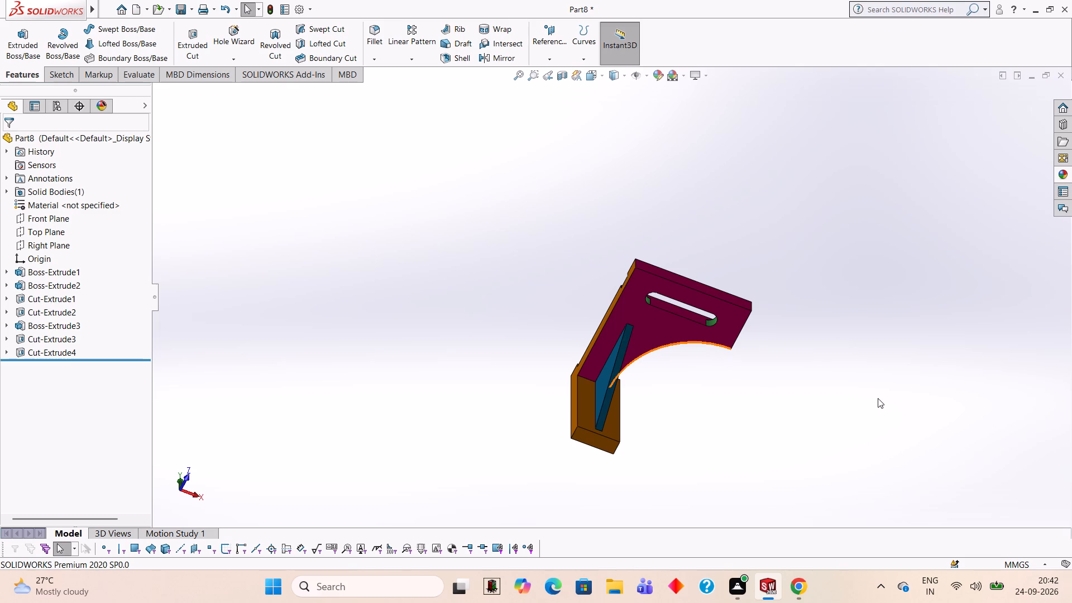
middle_drag(877, 398, 845, 338)
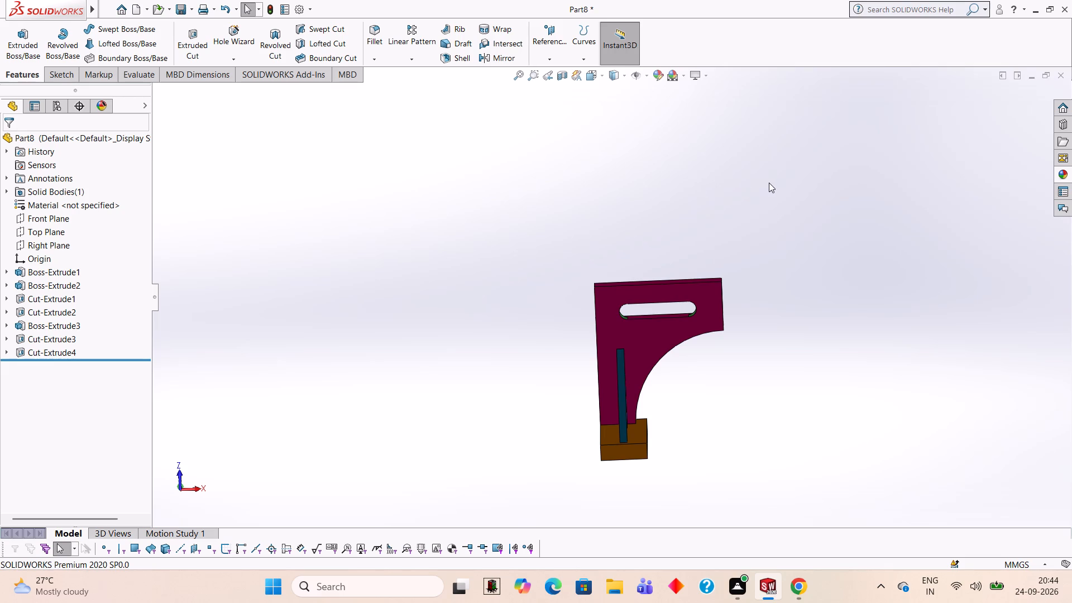
Examine the arm's upper face from above, including the groove, the slot and the curved cutout, near and at full-bracket scale.
middle_drag(773, 184, 850, 452)
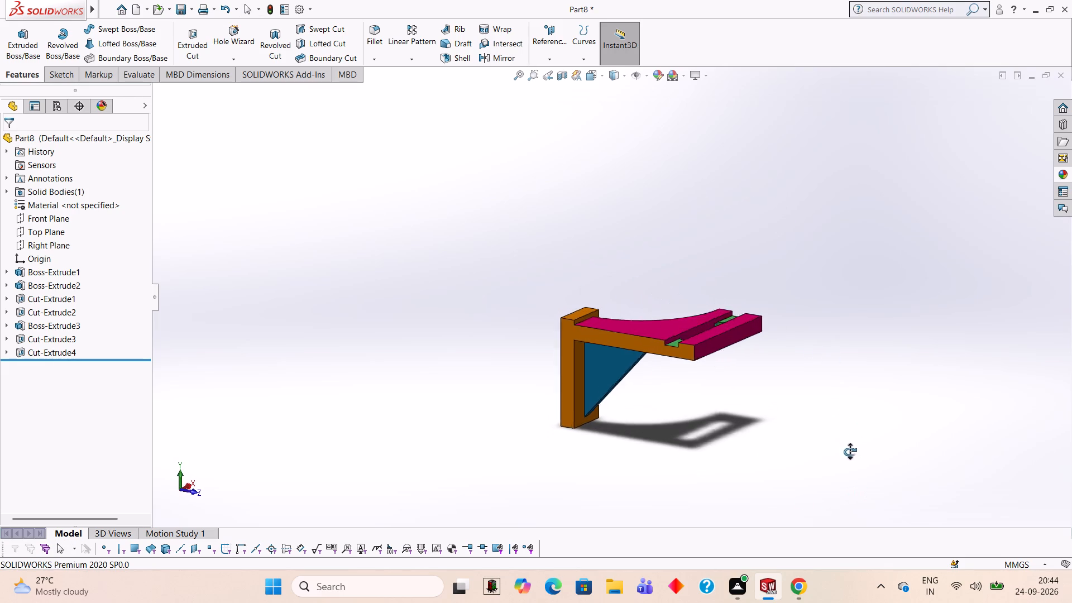
middle_drag(850, 452, 854, 454)
scroll(722, 273, down, 1)
middle_drag(753, 244, 756, 352)
scroll(750, 330, up, 1)
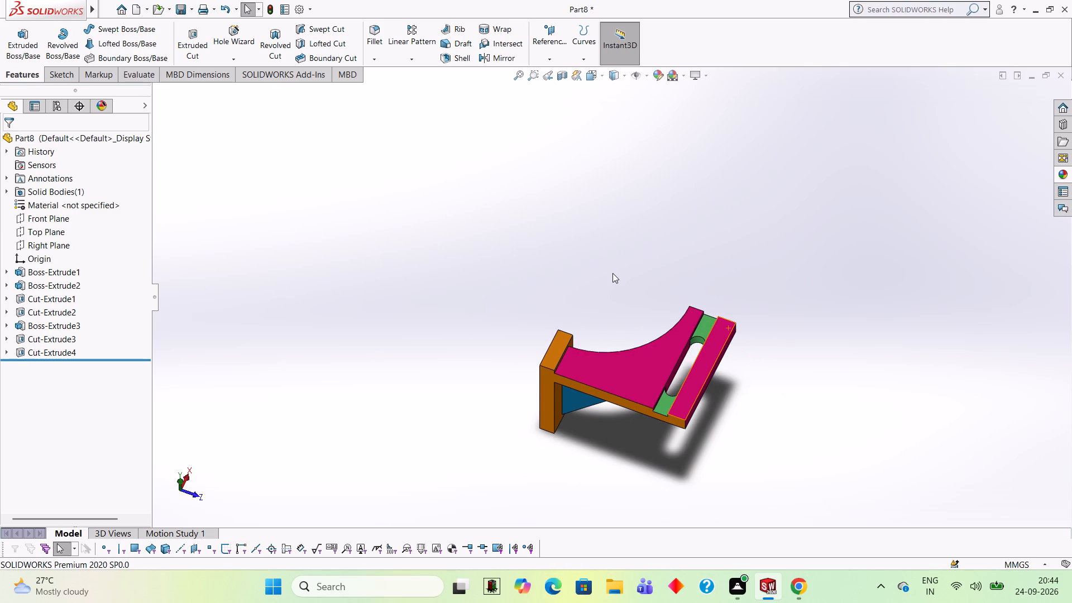
scroll(612, 273, down, 1)
scroll(612, 272, up, 1)
middle_drag(629, 294, 614, 364)
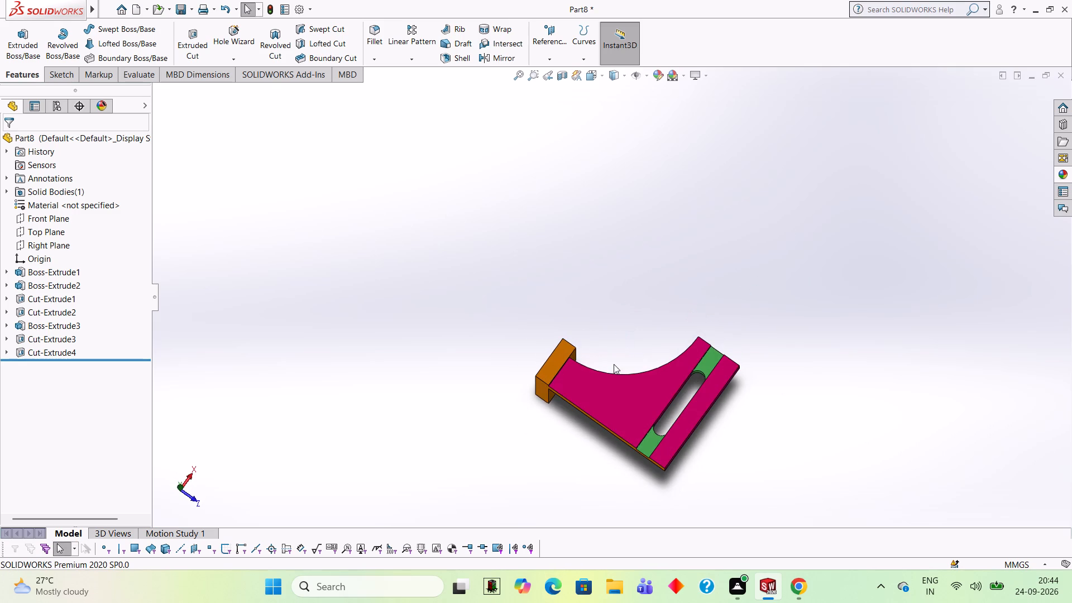
scroll(587, 267, down, 1)
scroll(586, 455, down, 1)
scroll(583, 452, up, 1)
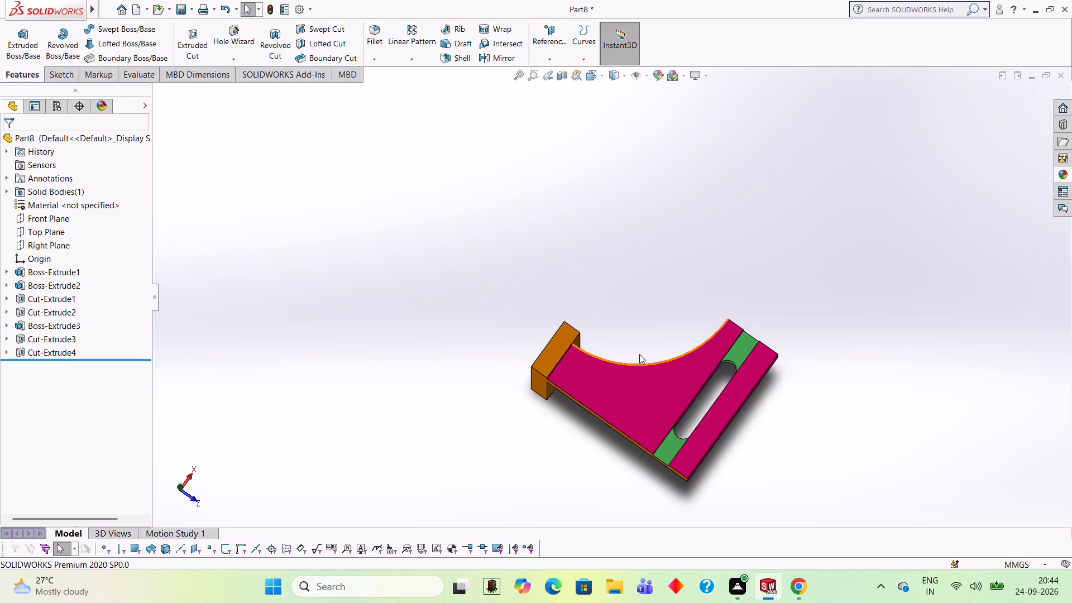
scroll(783, 240, up, 1)
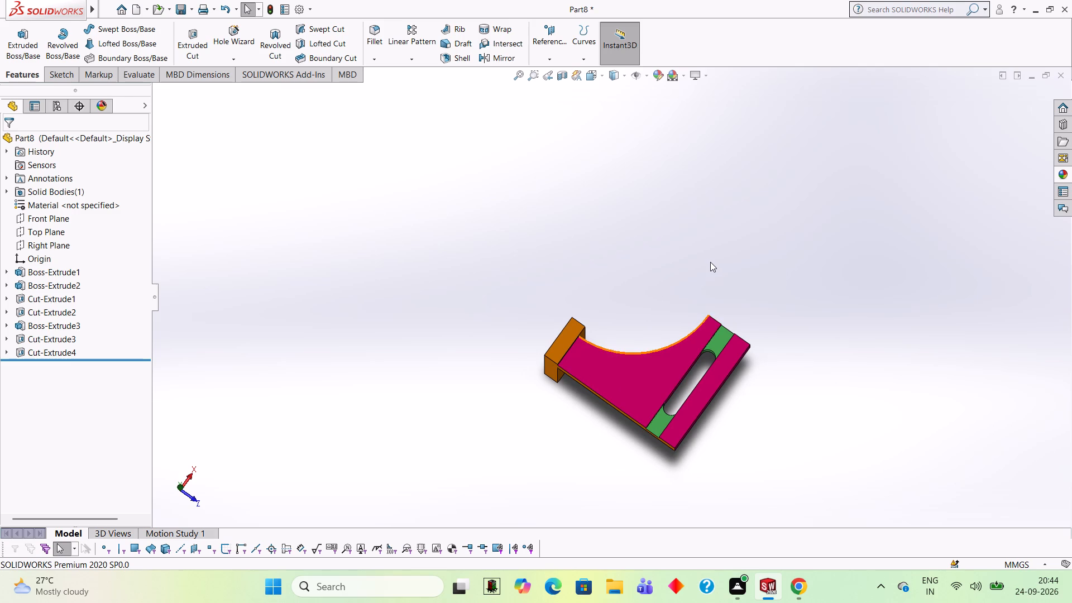
middle_drag(603, 430, 599, 465)
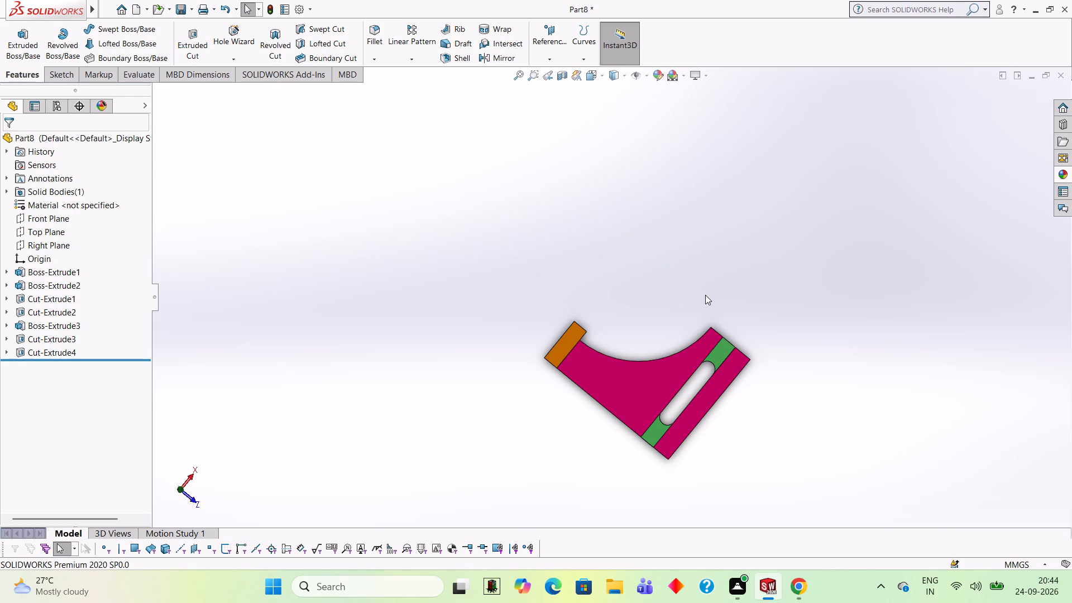
scroll(767, 355, down, 1)
Examine the whole bracket from the front, sides and back, checking the arm, the rib and the upright plate.
middle_drag(770, 374, 676, 228)
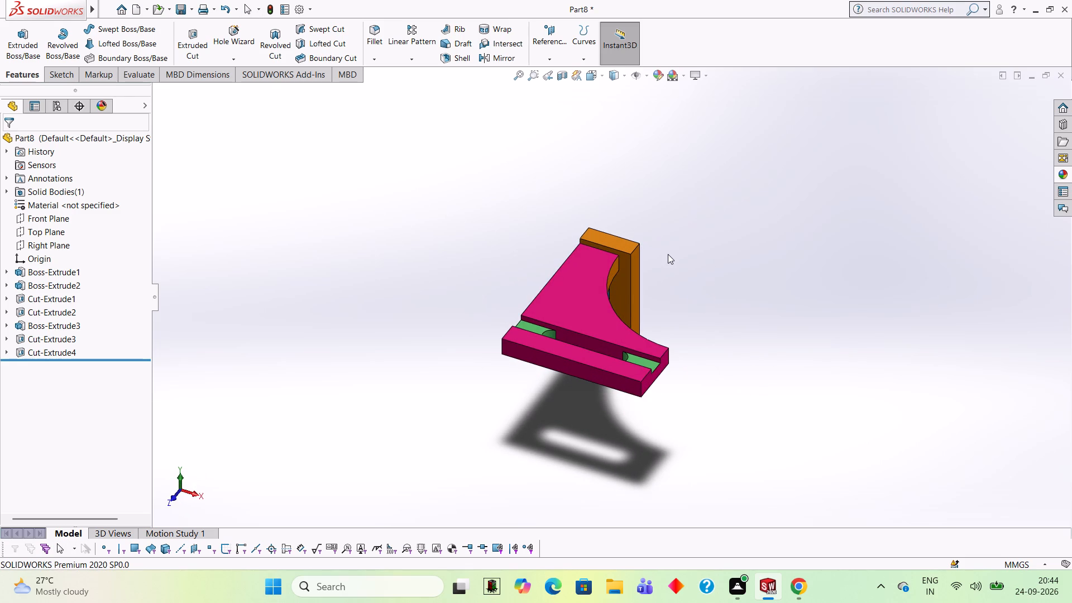
middle_drag(713, 472, 702, 346)
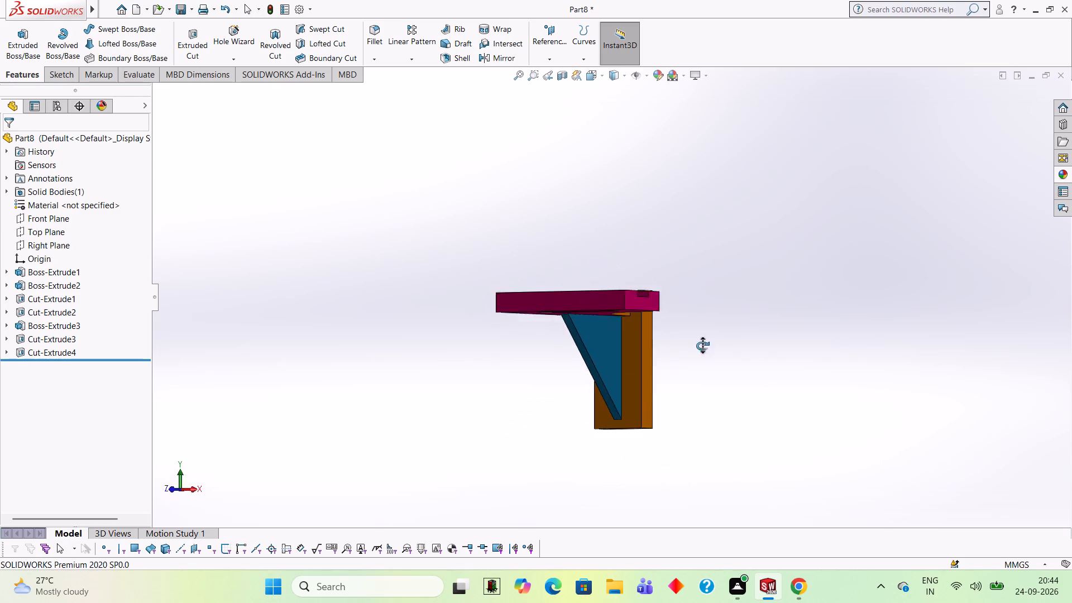
middle_drag(702, 346, 707, 304)
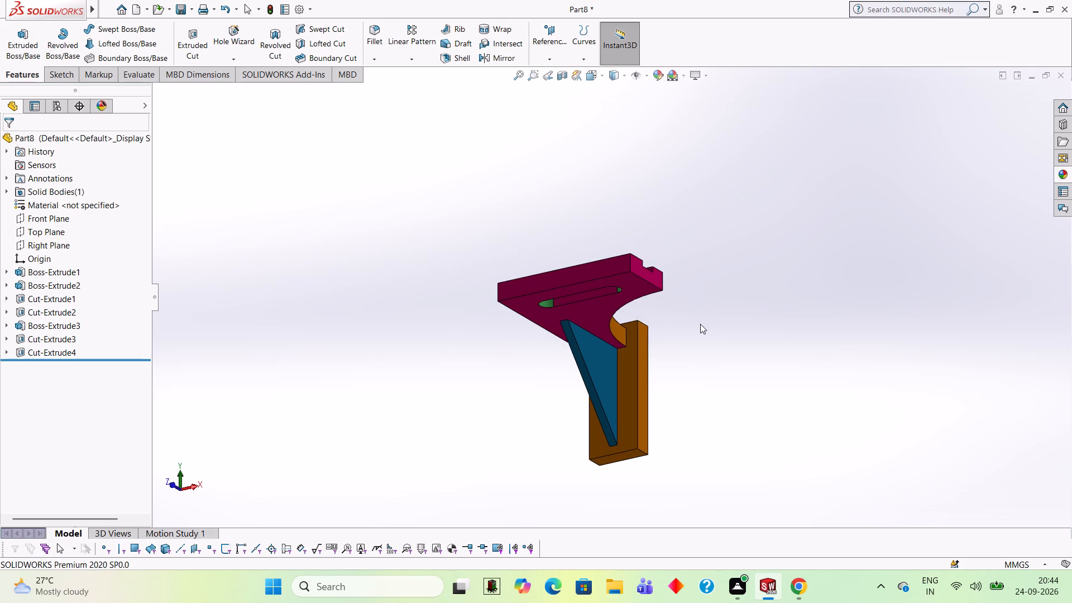
middle_drag(736, 381, 774, 371)
scroll(771, 370, up, 1)
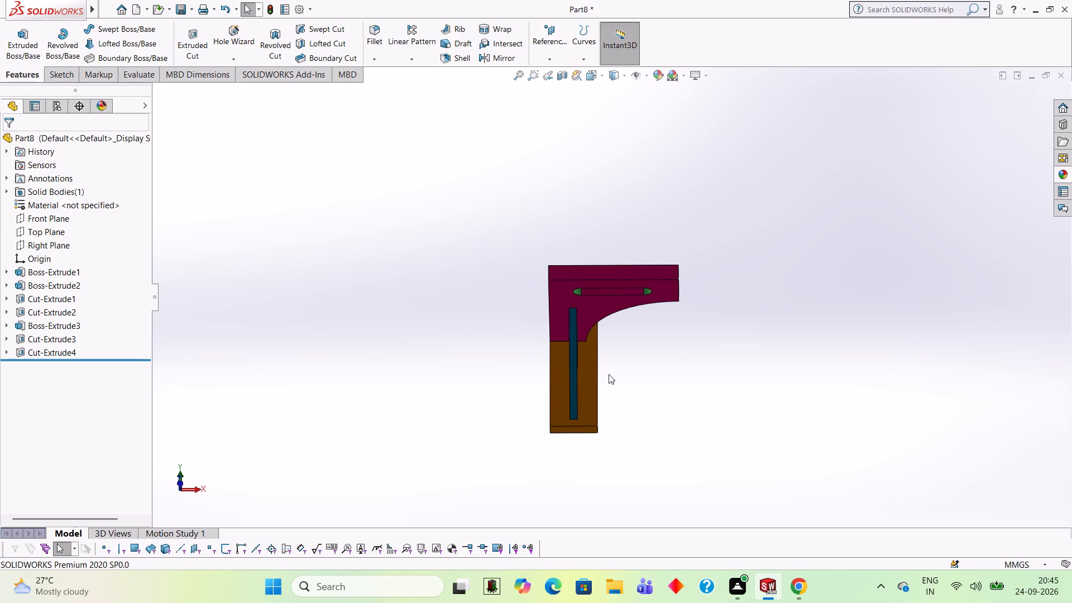
middle_drag(610, 374, 628, 393)
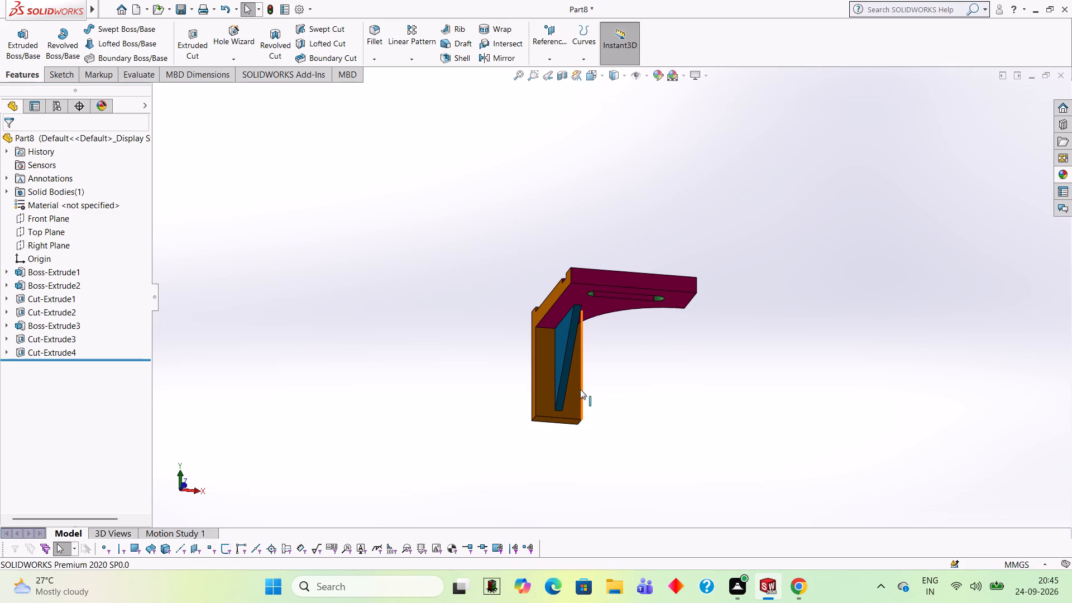
middle_drag(677, 333, 762, 419)
middle_click(774, 417)
middle_drag(772, 417, 704, 410)
middle_click(704, 410)
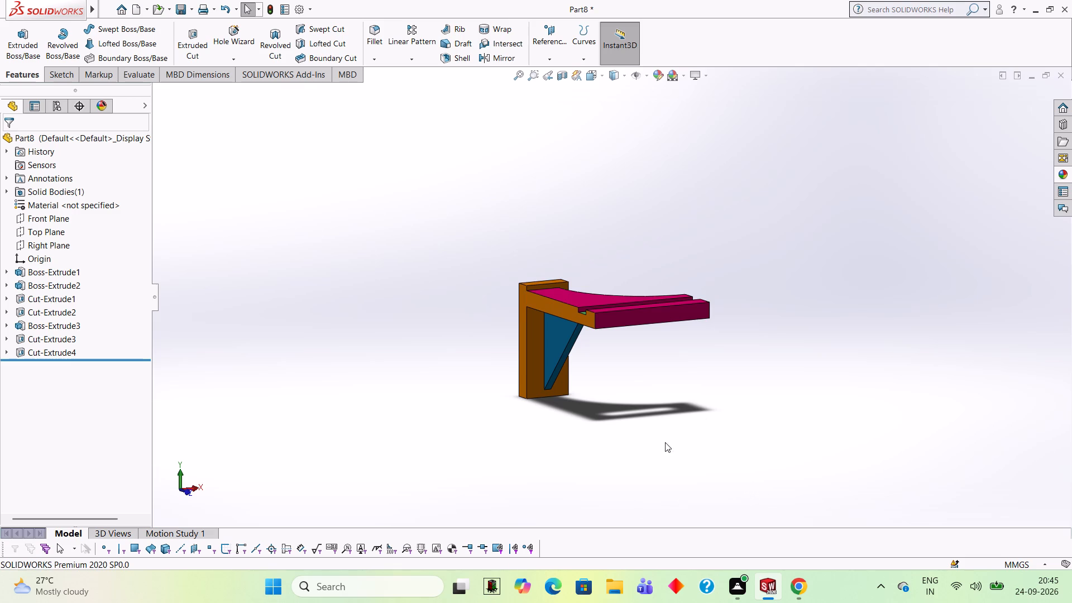
middle_drag(668, 443, 855, 436)
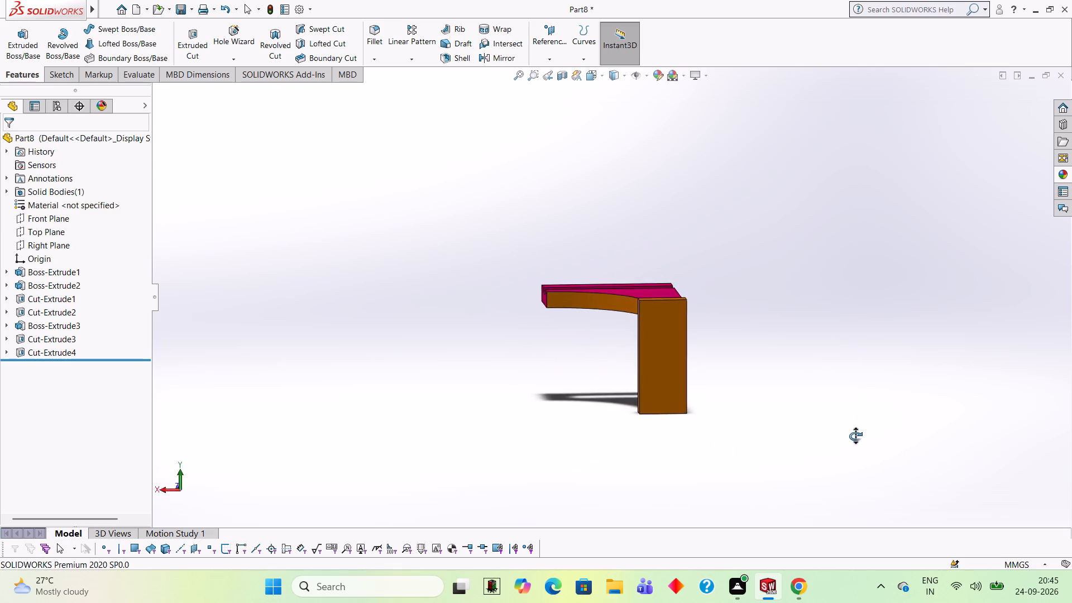
middle_drag(855, 436, 849, 437)
middle_click(843, 437)
middle_click(768, 434)
middle_drag(764, 432, 718, 419)
middle_click(713, 418)
middle_drag(721, 418, 741, 421)
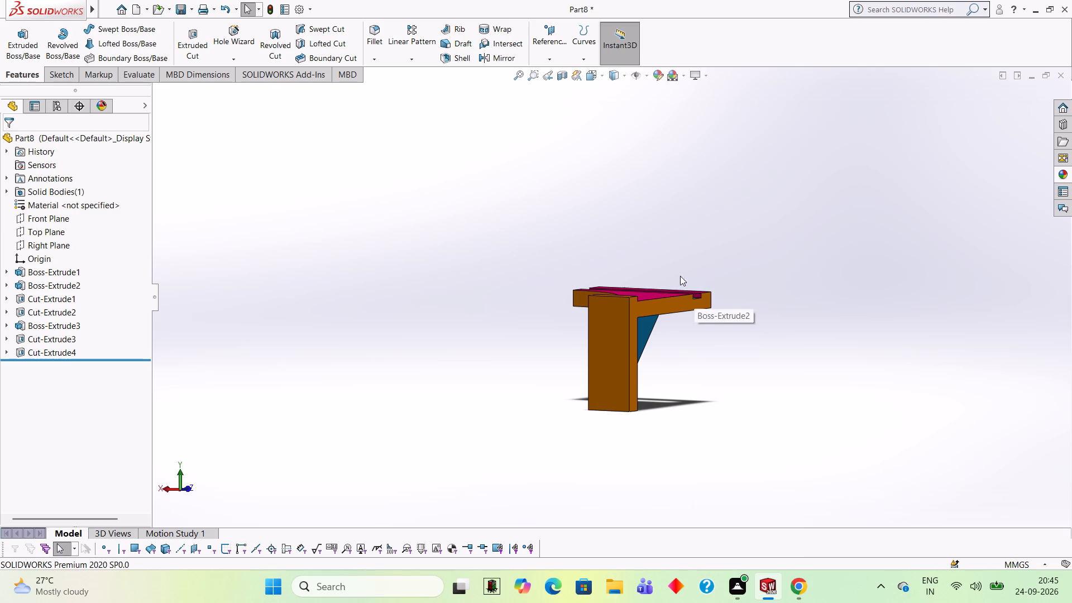
Examine the bracket from above, the side, the back and below, comparing the arm, groove, slot and rib faces.
middle_drag(748, 226, 582, 415)
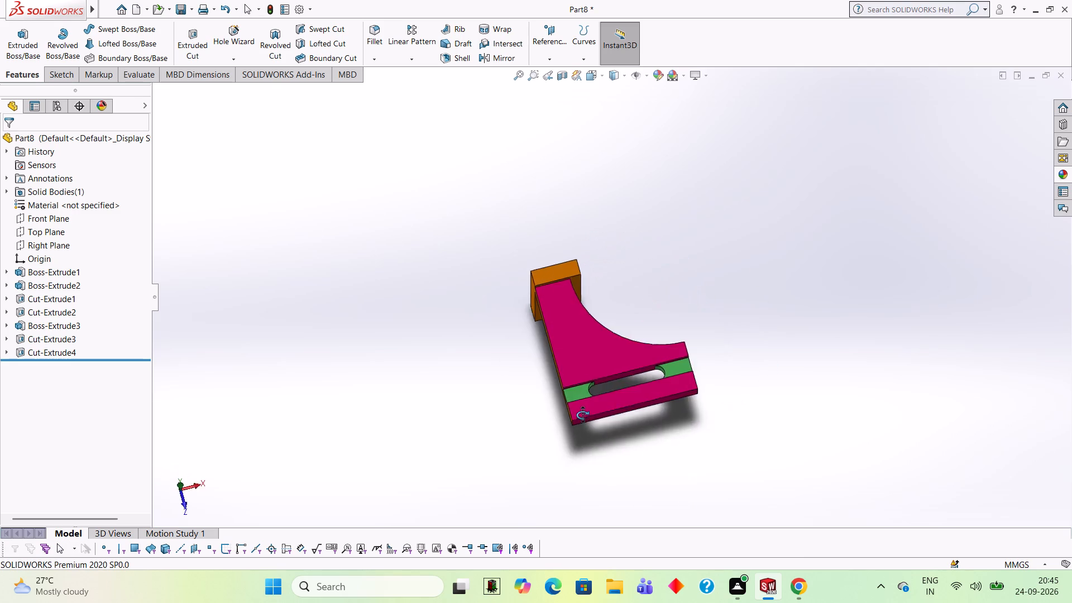
middle_drag(582, 415, 661, 233)
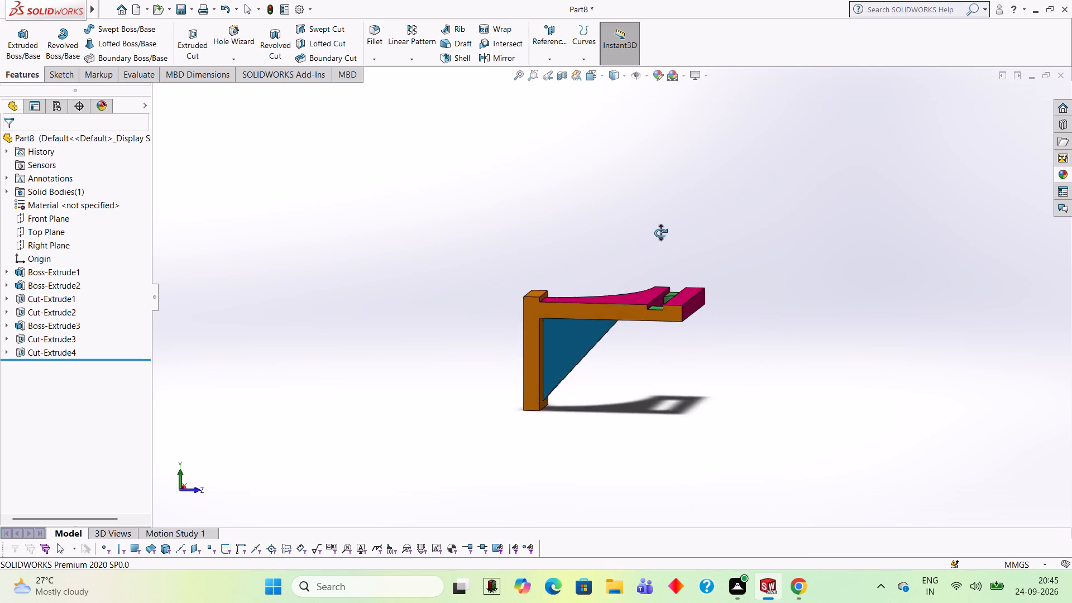
middle_drag(661, 233, 641, 211)
middle_click(641, 211)
middle_click(640, 204)
middle_drag(747, 428, 847, 360)
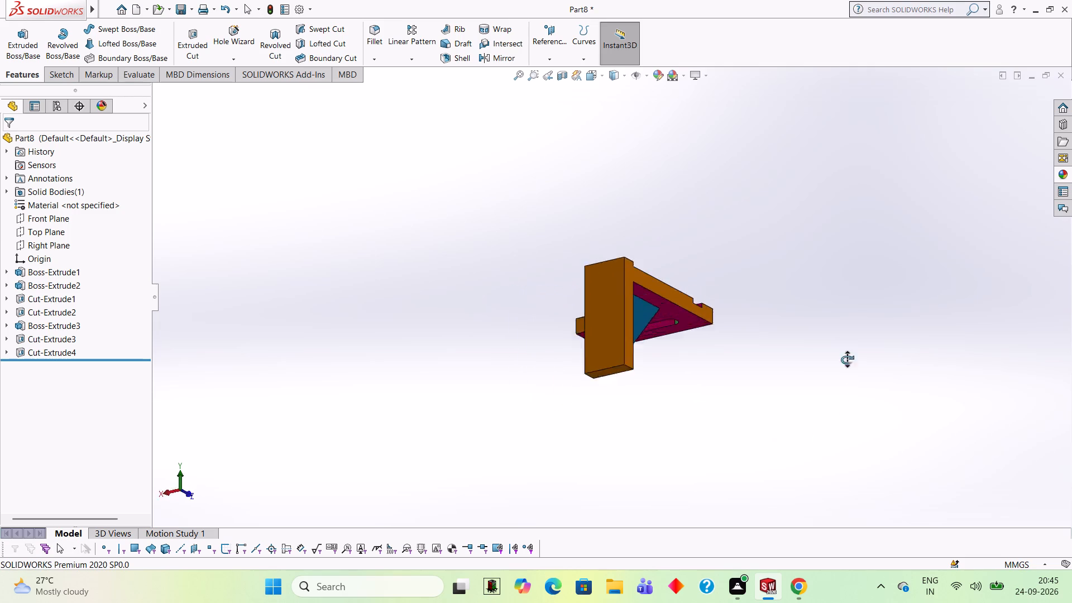
middle_drag(847, 360, 536, 246)
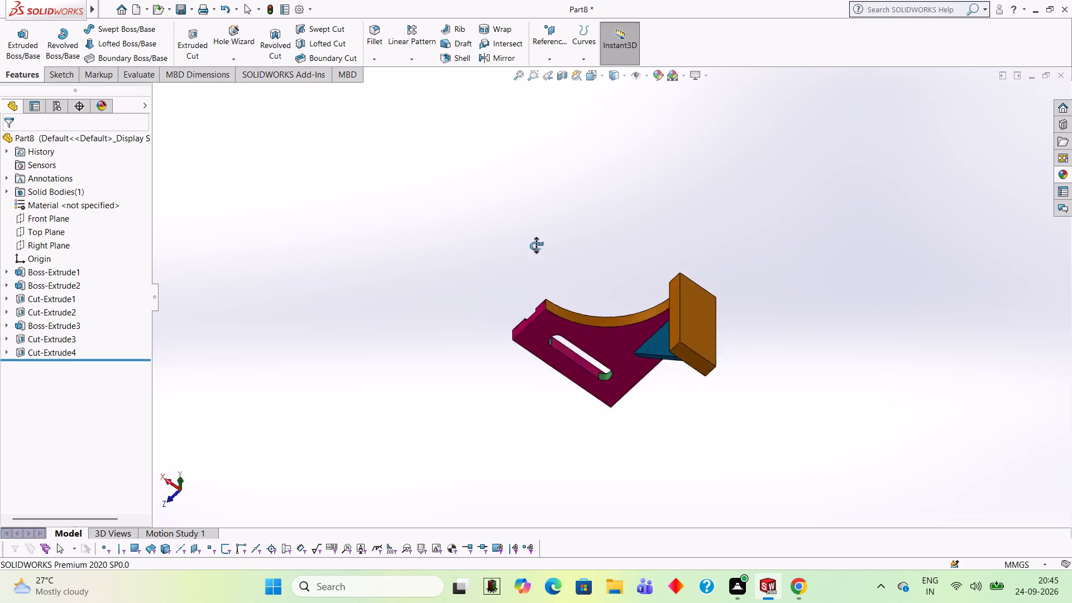
middle_drag(536, 246, 812, 233)
middle_drag(812, 233, 820, 248)
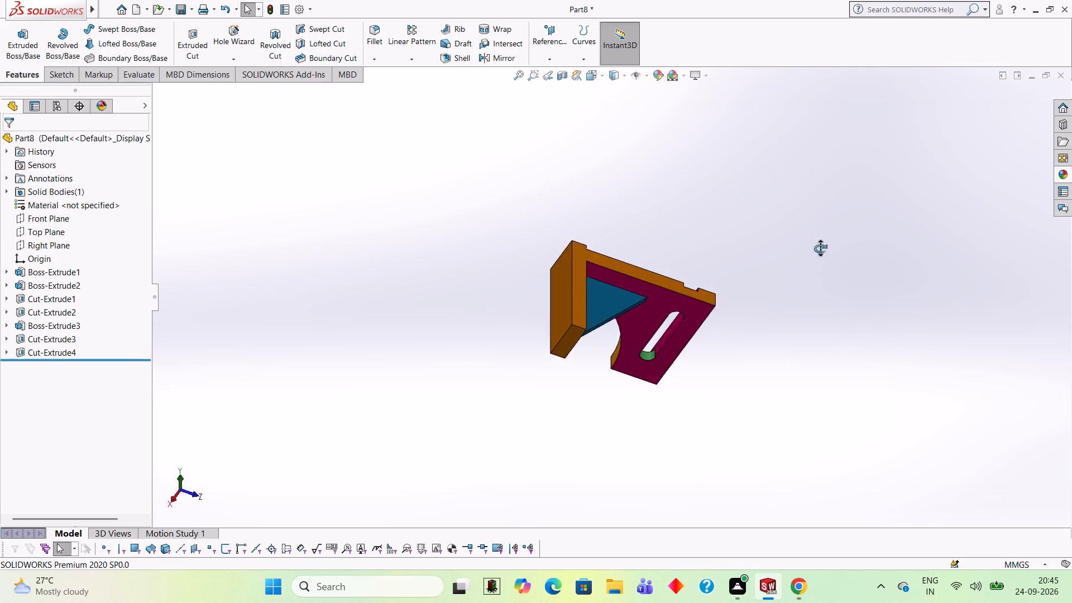
middle_drag(820, 248, 821, 267)
middle_drag(821, 270, 817, 298)
middle_drag(795, 331, 774, 289)
middle_drag(778, 284, 785, 276)
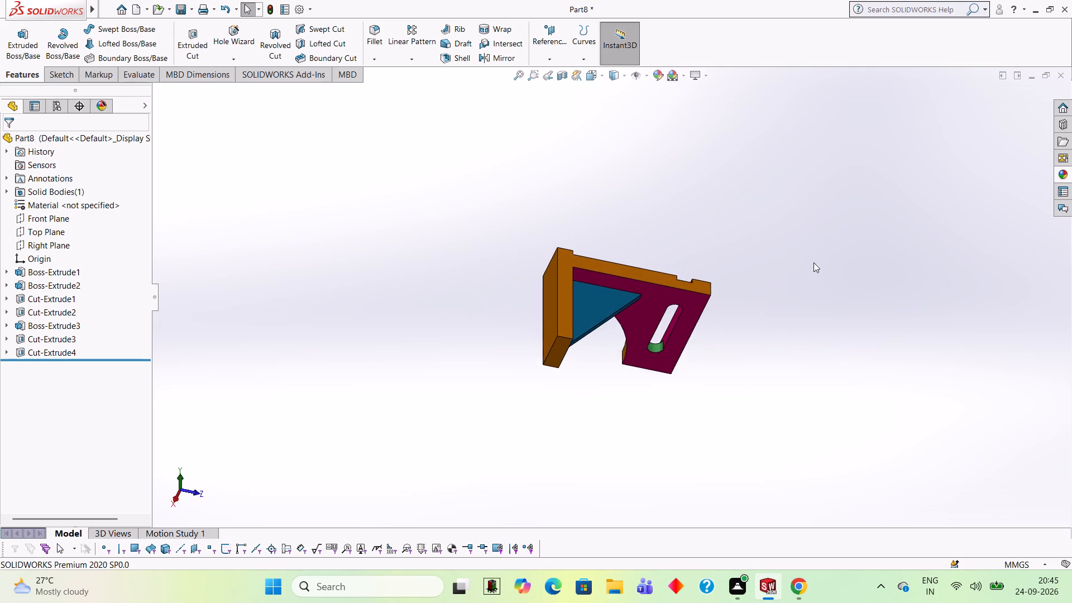
Examine the rib and slot end wall close up from below, and the arm's underside face-on with the slot and curved cutout.
middle_click(817, 266)
middle_drag(821, 271, 785, 285)
middle_click(783, 282)
middle_drag(783, 282, 788, 275)
middle_click(774, 272)
middle_drag(774, 244, 758, 236)
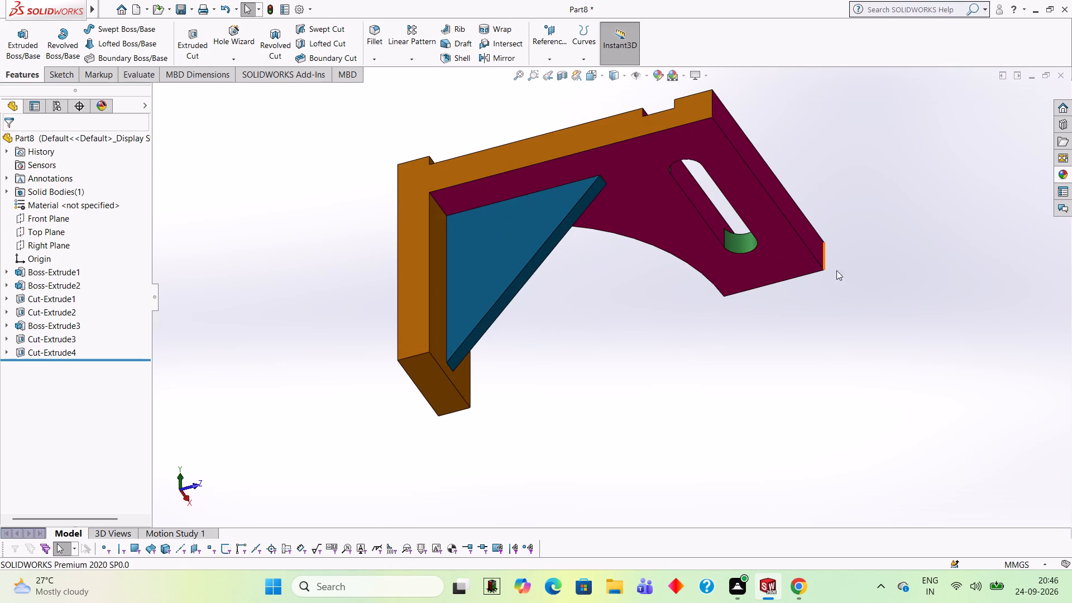
scroll(935, 325, up, 1)
middle_drag(935, 323, 863, 223)
scroll(829, 257, up, 1)
middle_drag(829, 257, 829, 233)
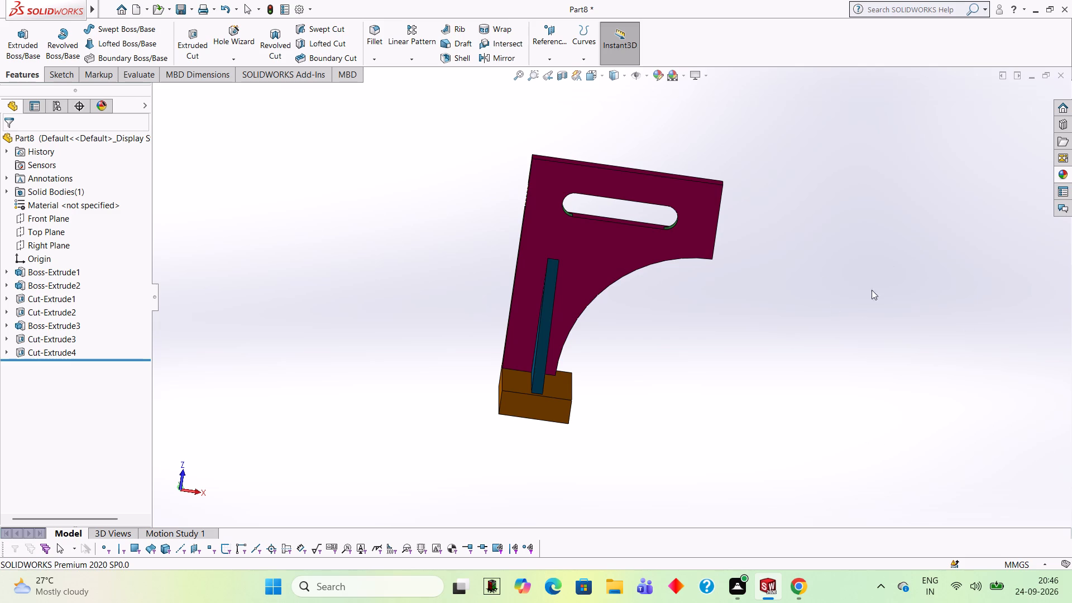
middle_drag(802, 308, 797, 256)
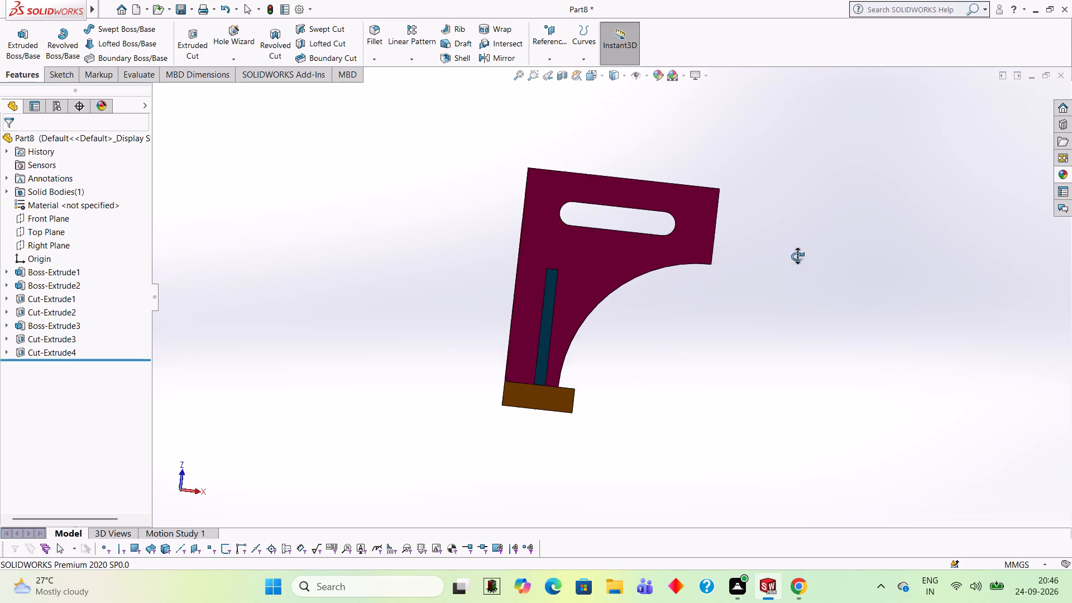
middle_drag(797, 256, 782, 232)
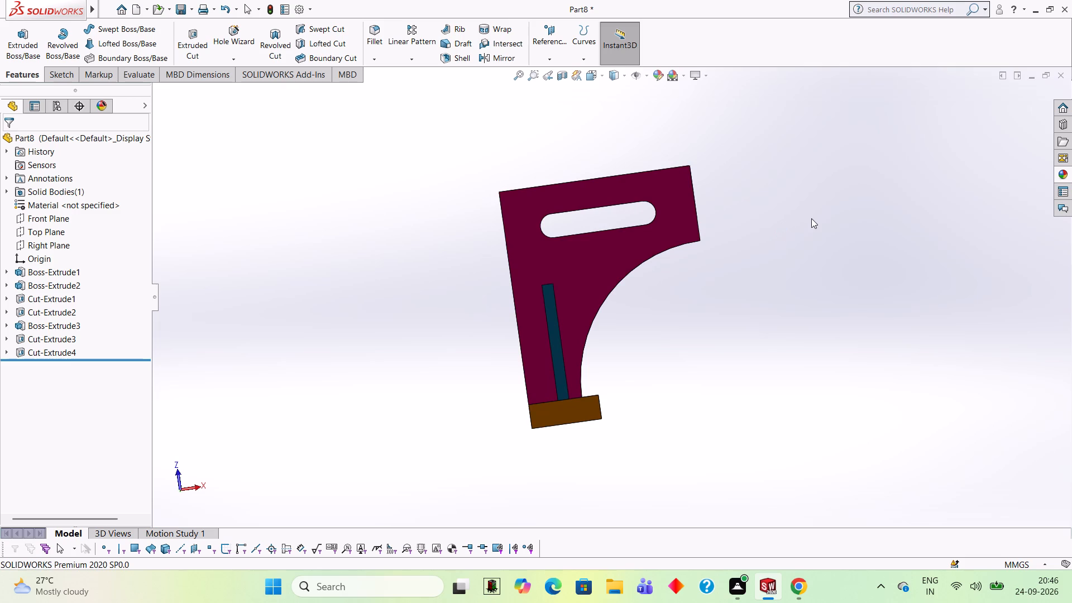
Save the part in the Documents folder as a SOLIDWORKS Part file named 959595.
key(ctrl+s)
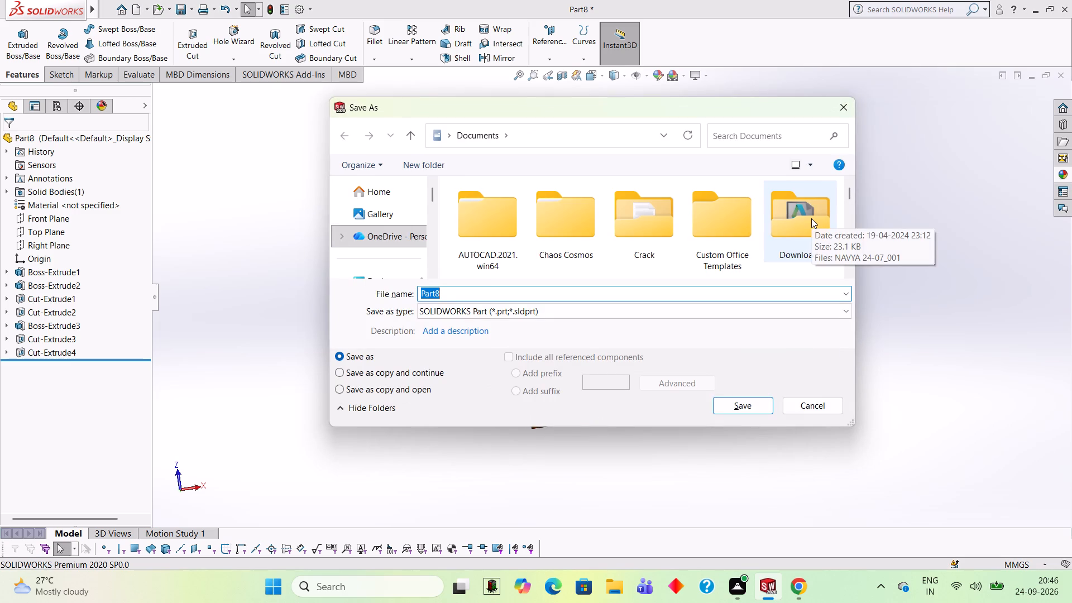
text(94)
key(BackSpace)
text(59595)
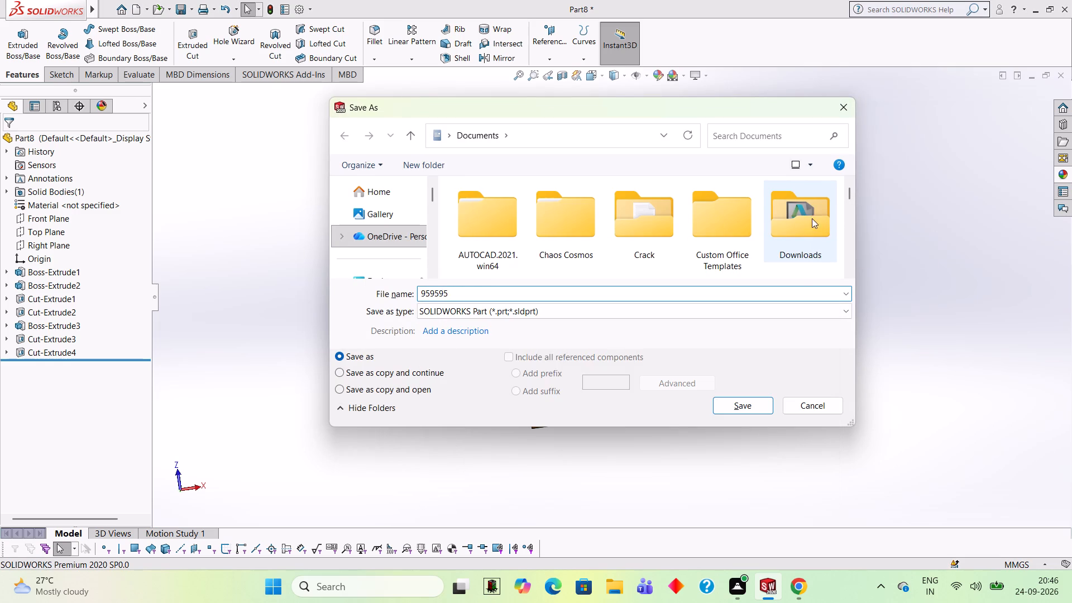
click(758, 403)
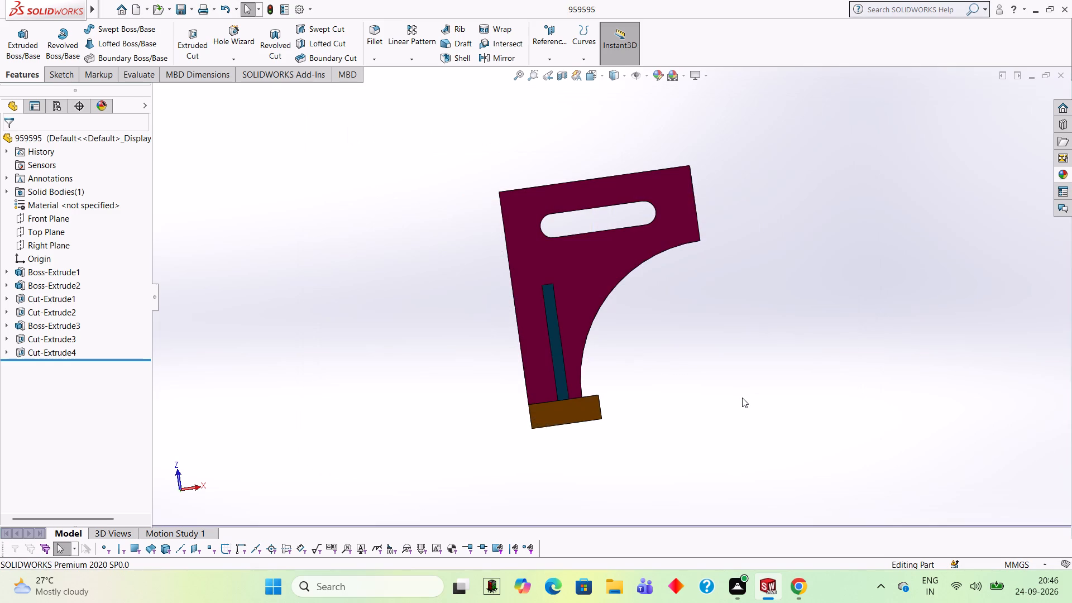
Save a PDF version of the part in the Documents folder under the name 959595, using the Adobe Portable Document Format type.
click(194, 16)
click(209, 44)
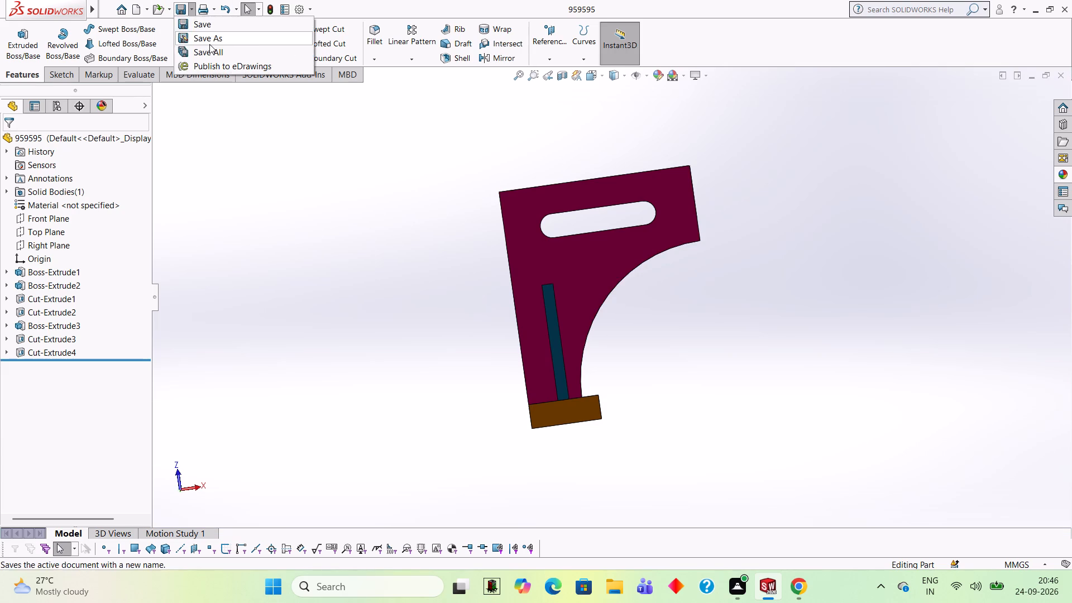
click(557, 310)
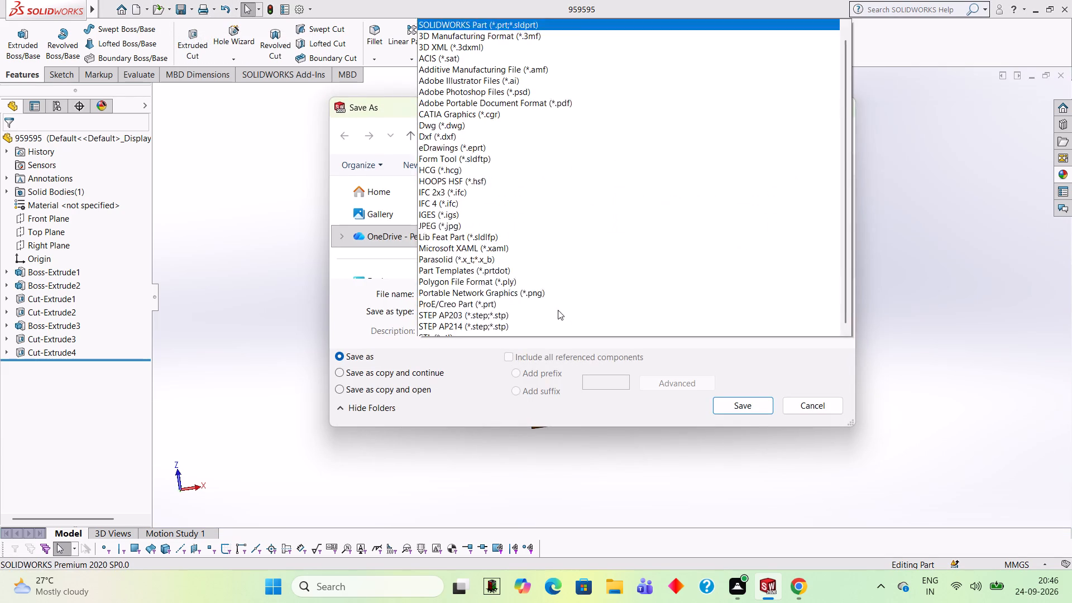
click(548, 81)
click(749, 434)
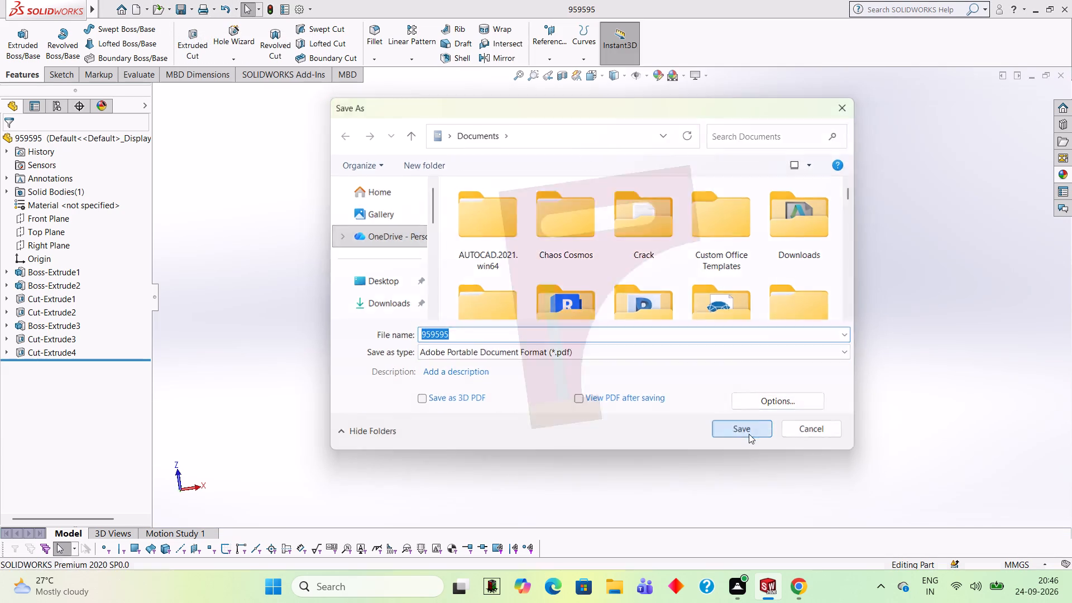